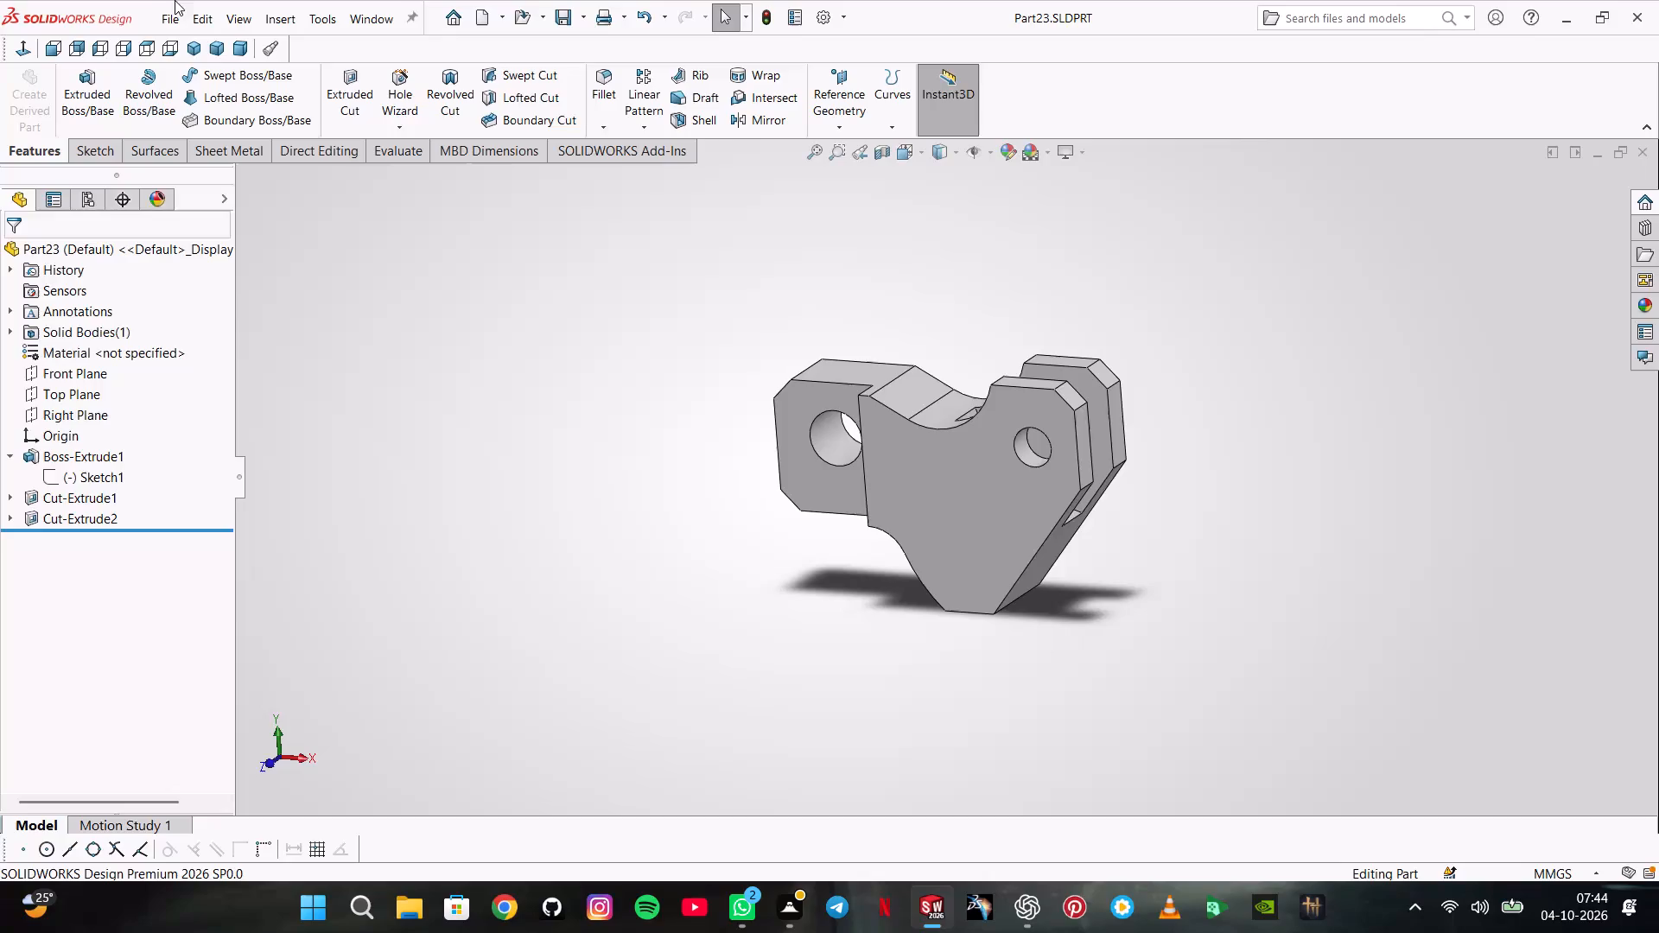
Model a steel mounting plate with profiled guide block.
Create a new part document and set its unit system to MMGS.
{"action": "left_click", "coordinate": [164, 13]}
{"action": "left_click", "coordinate": [181, 54]}
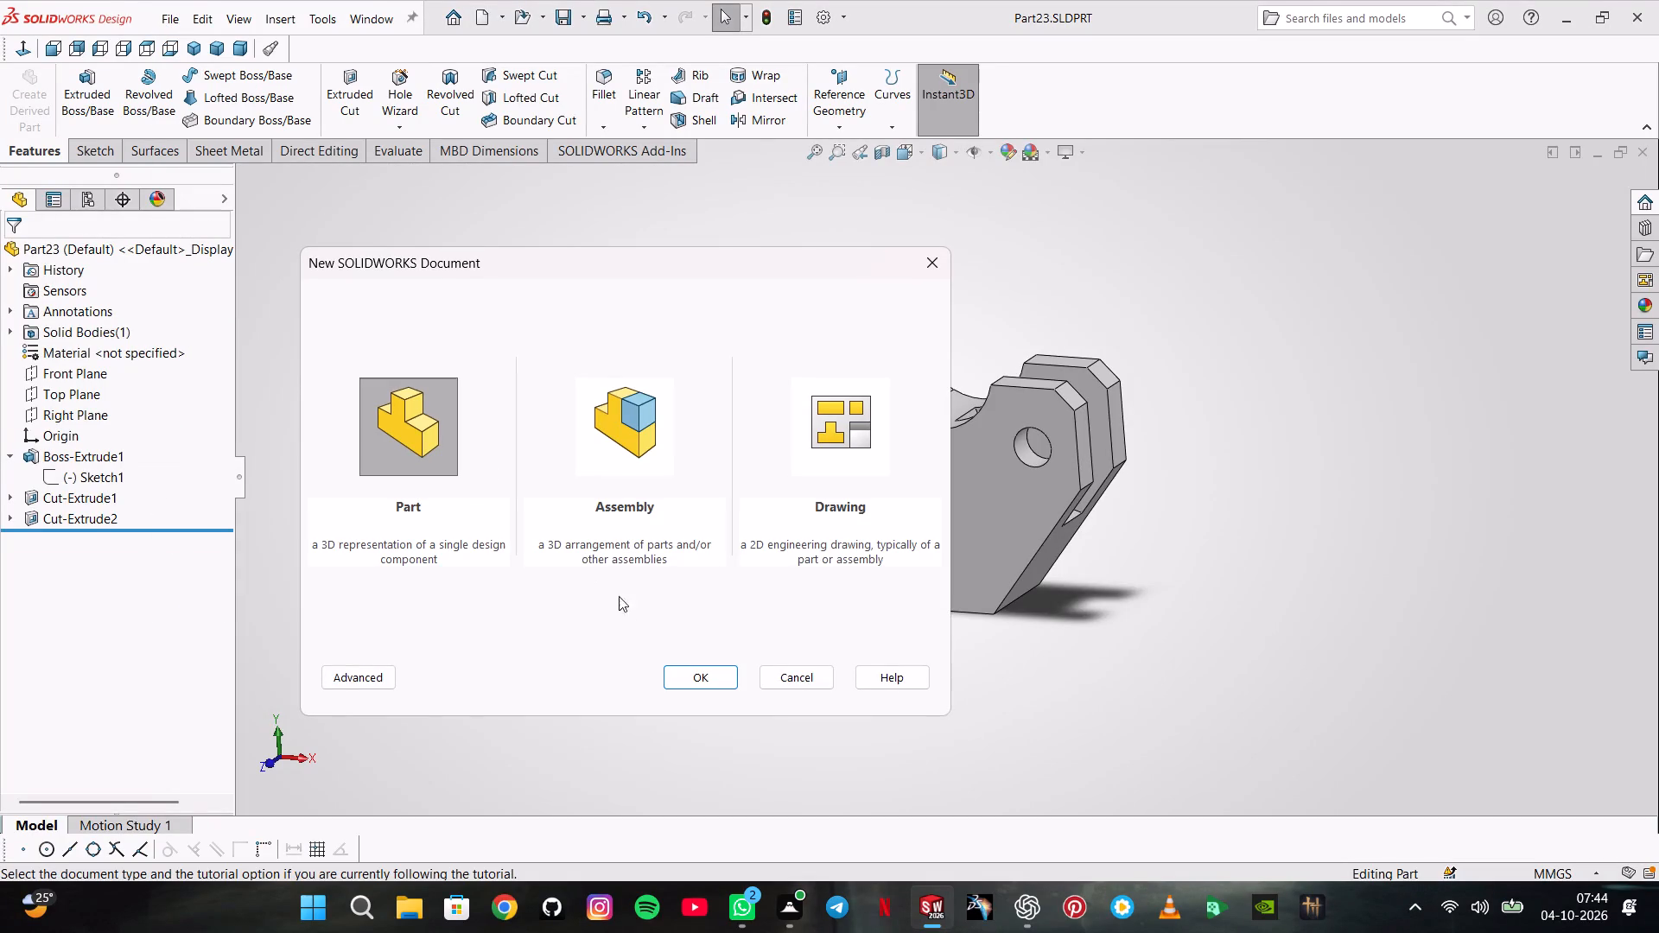
{"action": "left_click", "coordinate": [706, 665]}
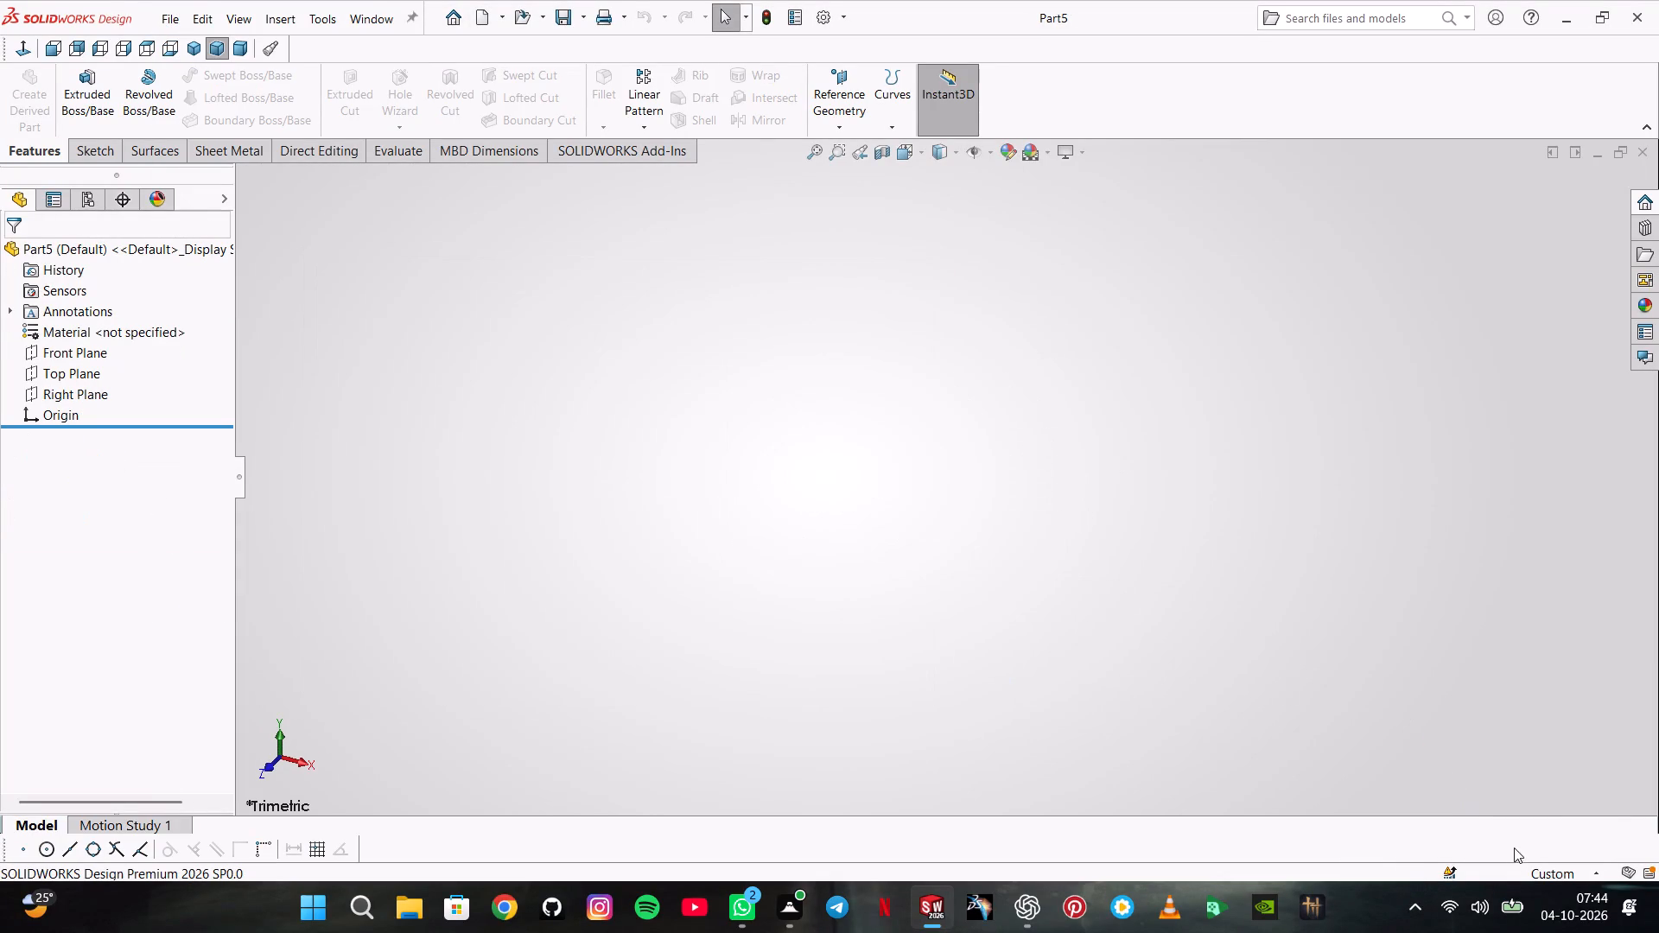
{"action": "left_click", "coordinate": [1538, 870]}
{"action": "left_click", "coordinate": [1529, 784]}
Start a sketch on the Front Plane and draw a center rectangle about 107 mm by 97 mm centred on the origin.
{"action": "left_click", "coordinate": [45, 359]}
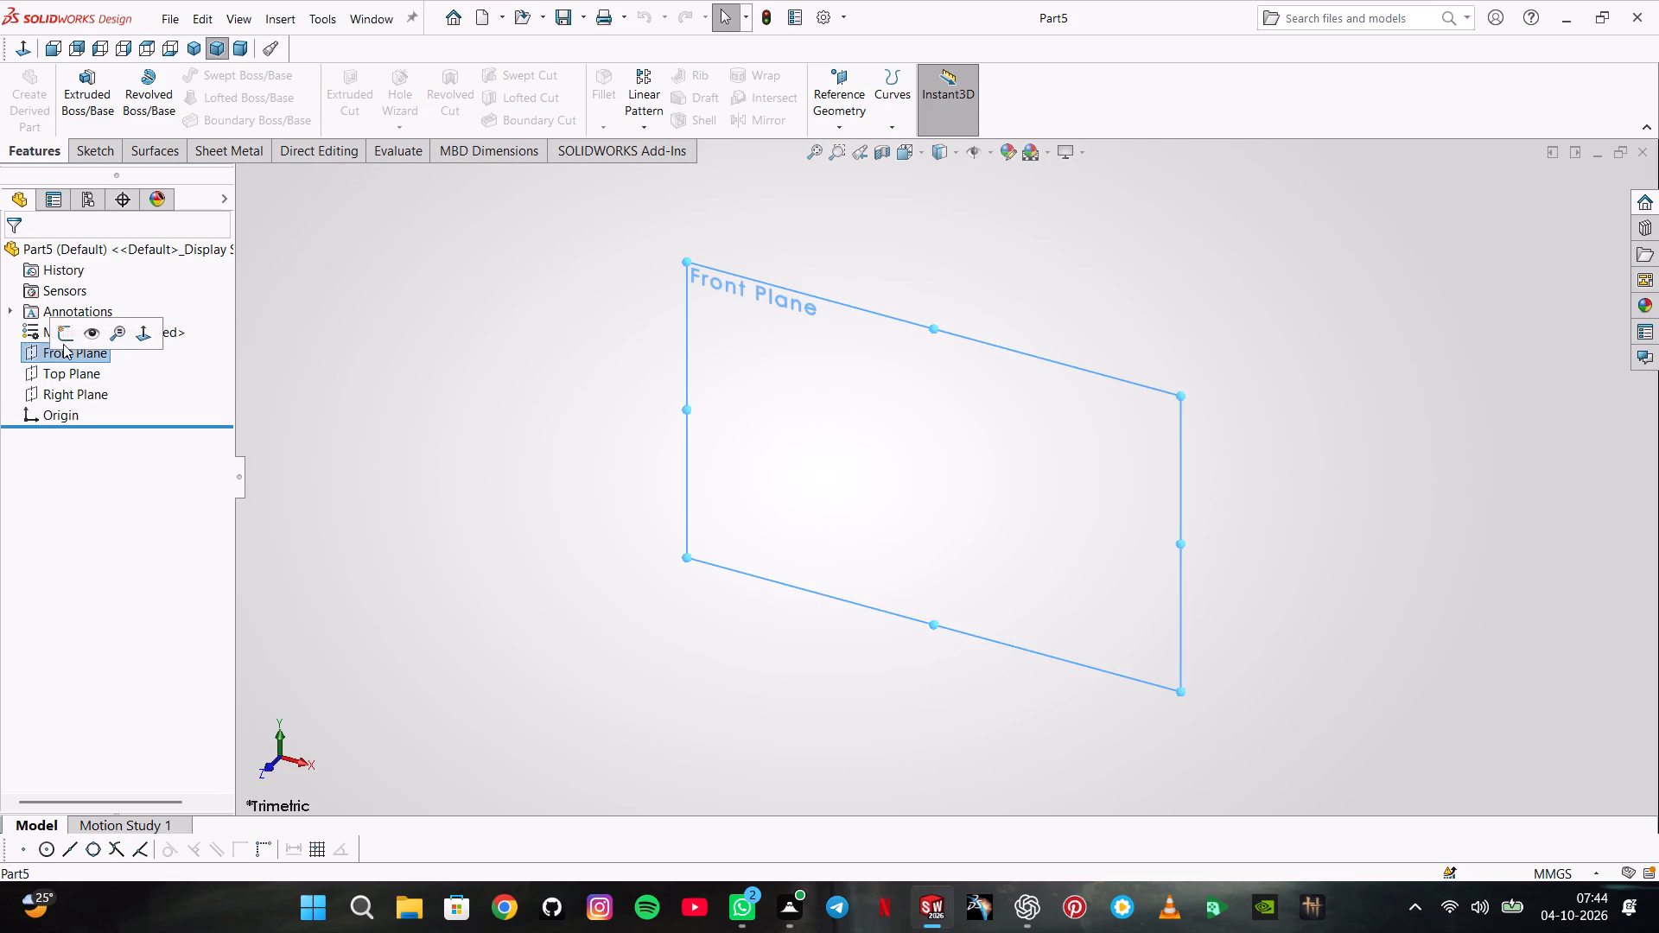
{"action": "left_click", "coordinate": [67, 341]}
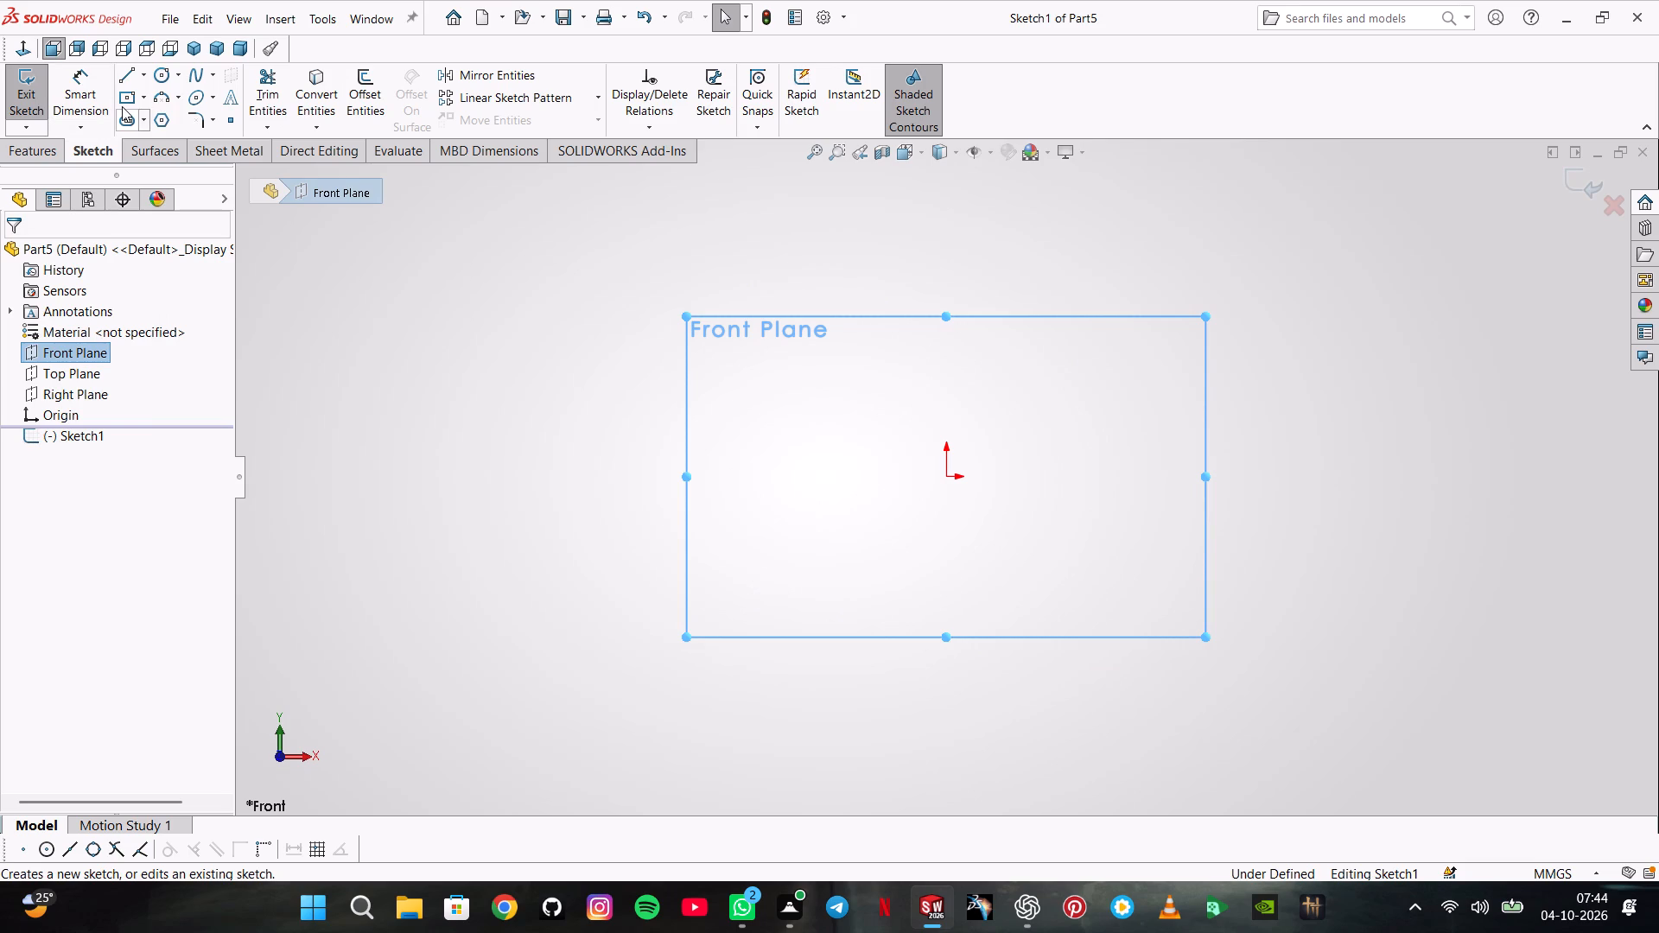
{"action": "left_click", "coordinate": [122, 106]}
{"action": "left_click", "coordinate": [944, 478]}
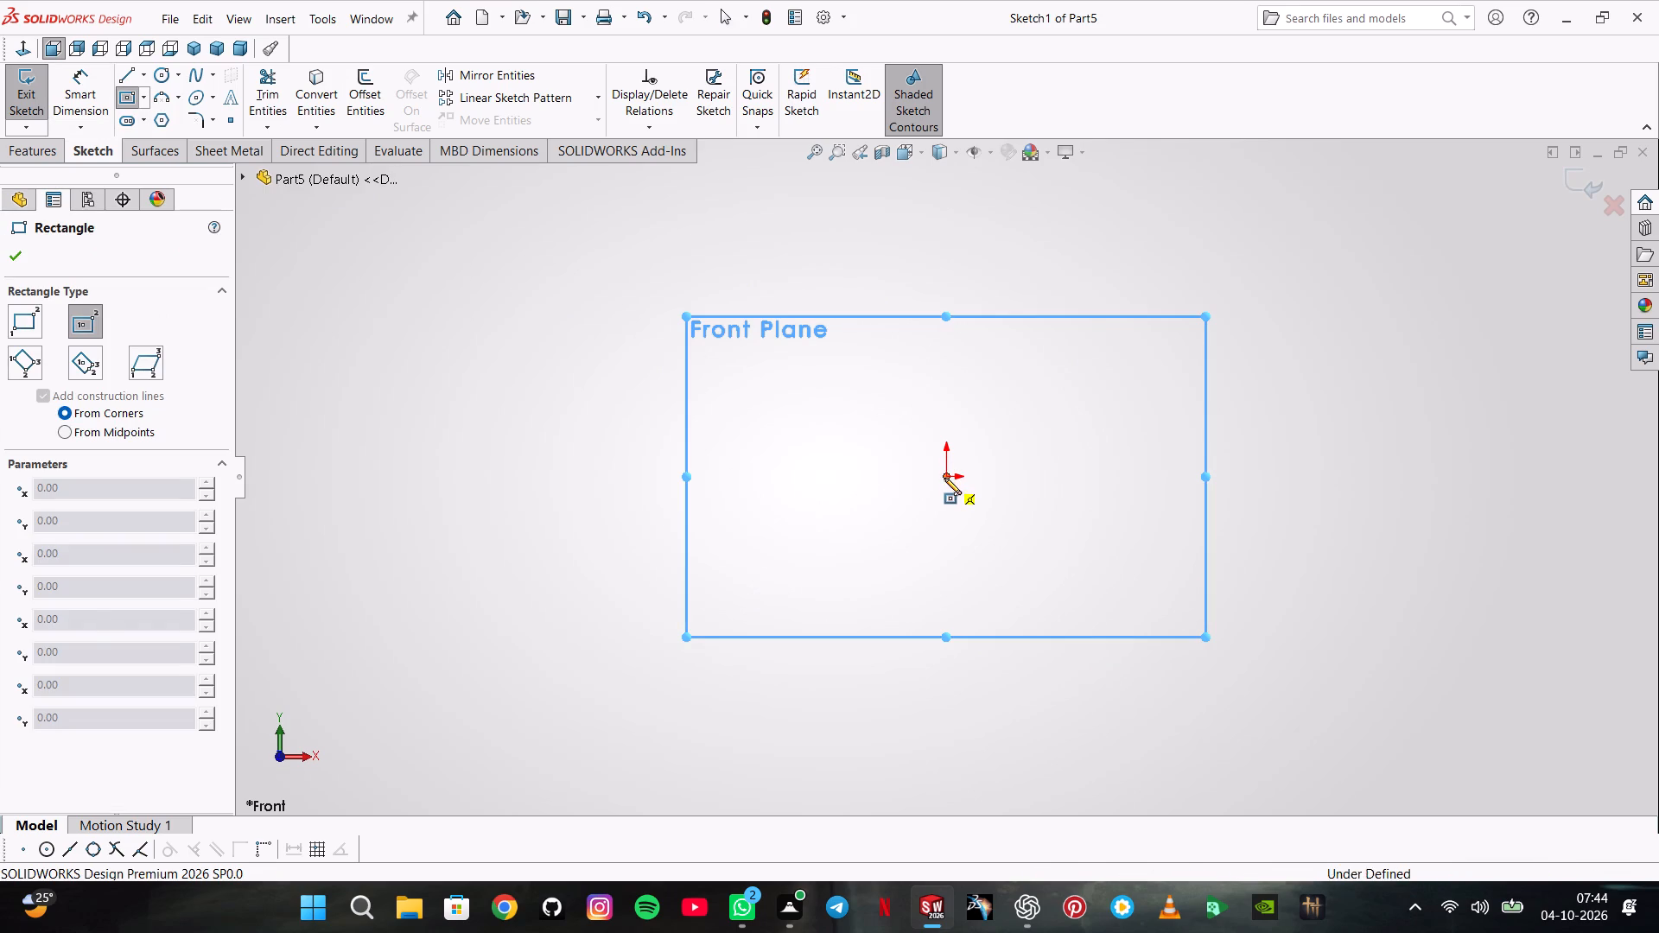
{"action": "left_click", "coordinate": [1102, 606]}
Dimension the rectangle's top edge and set its width to 108 mm.
{"action": "left_click", "coordinate": [88, 91]}
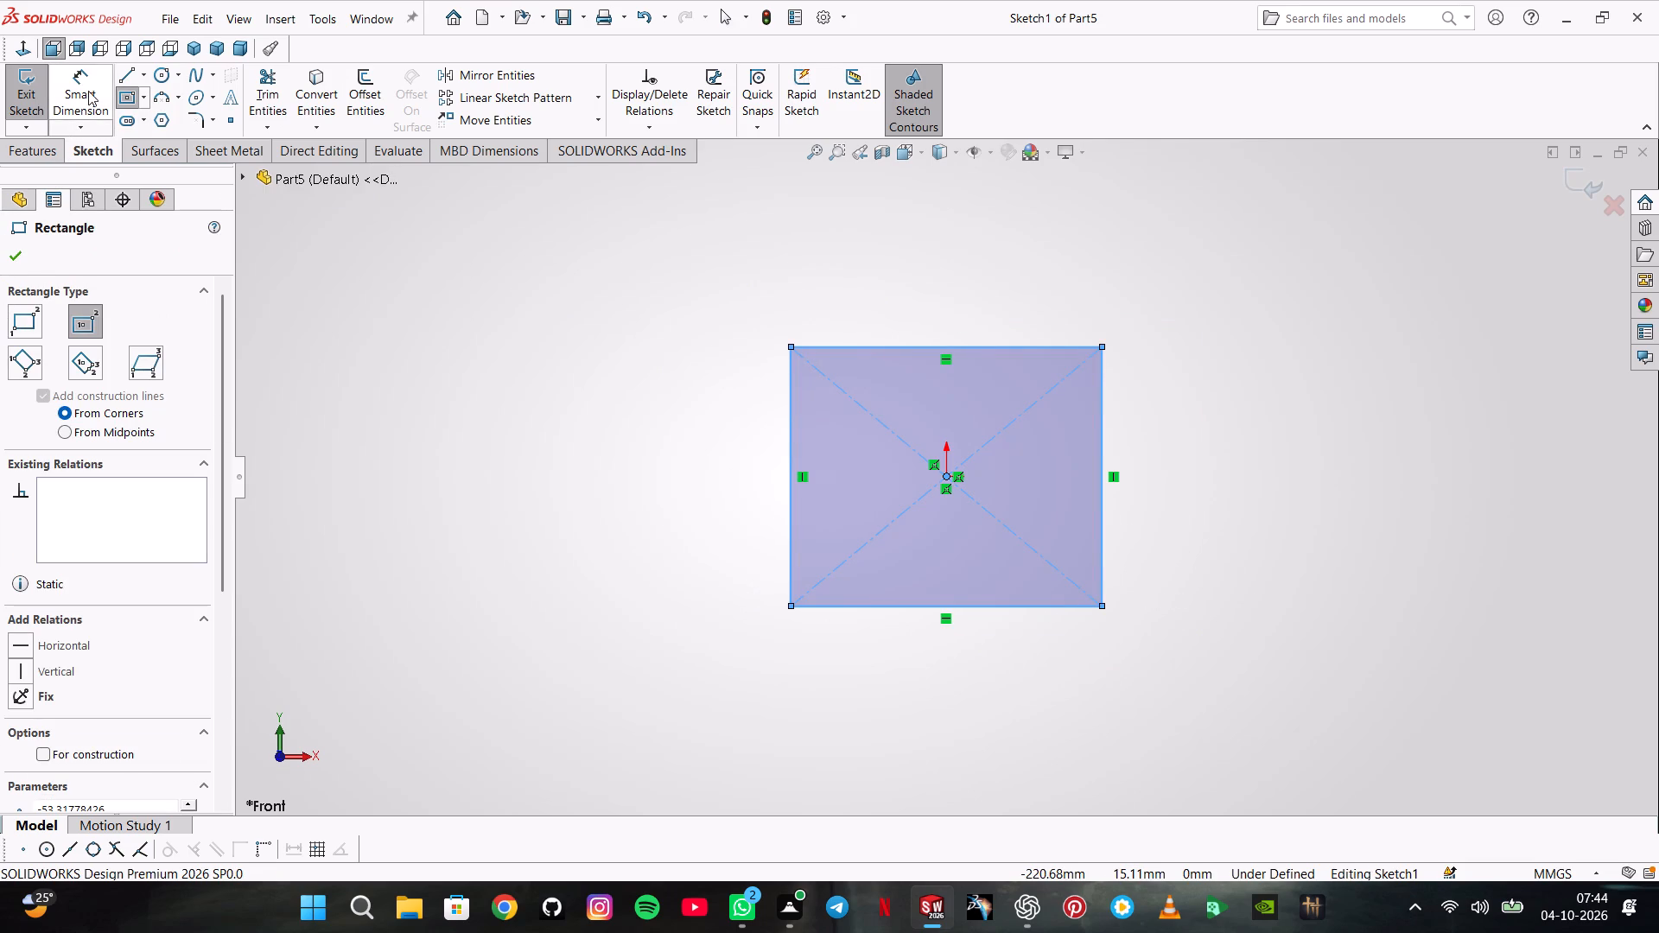
{"action": "left_click", "coordinate": [908, 350]}
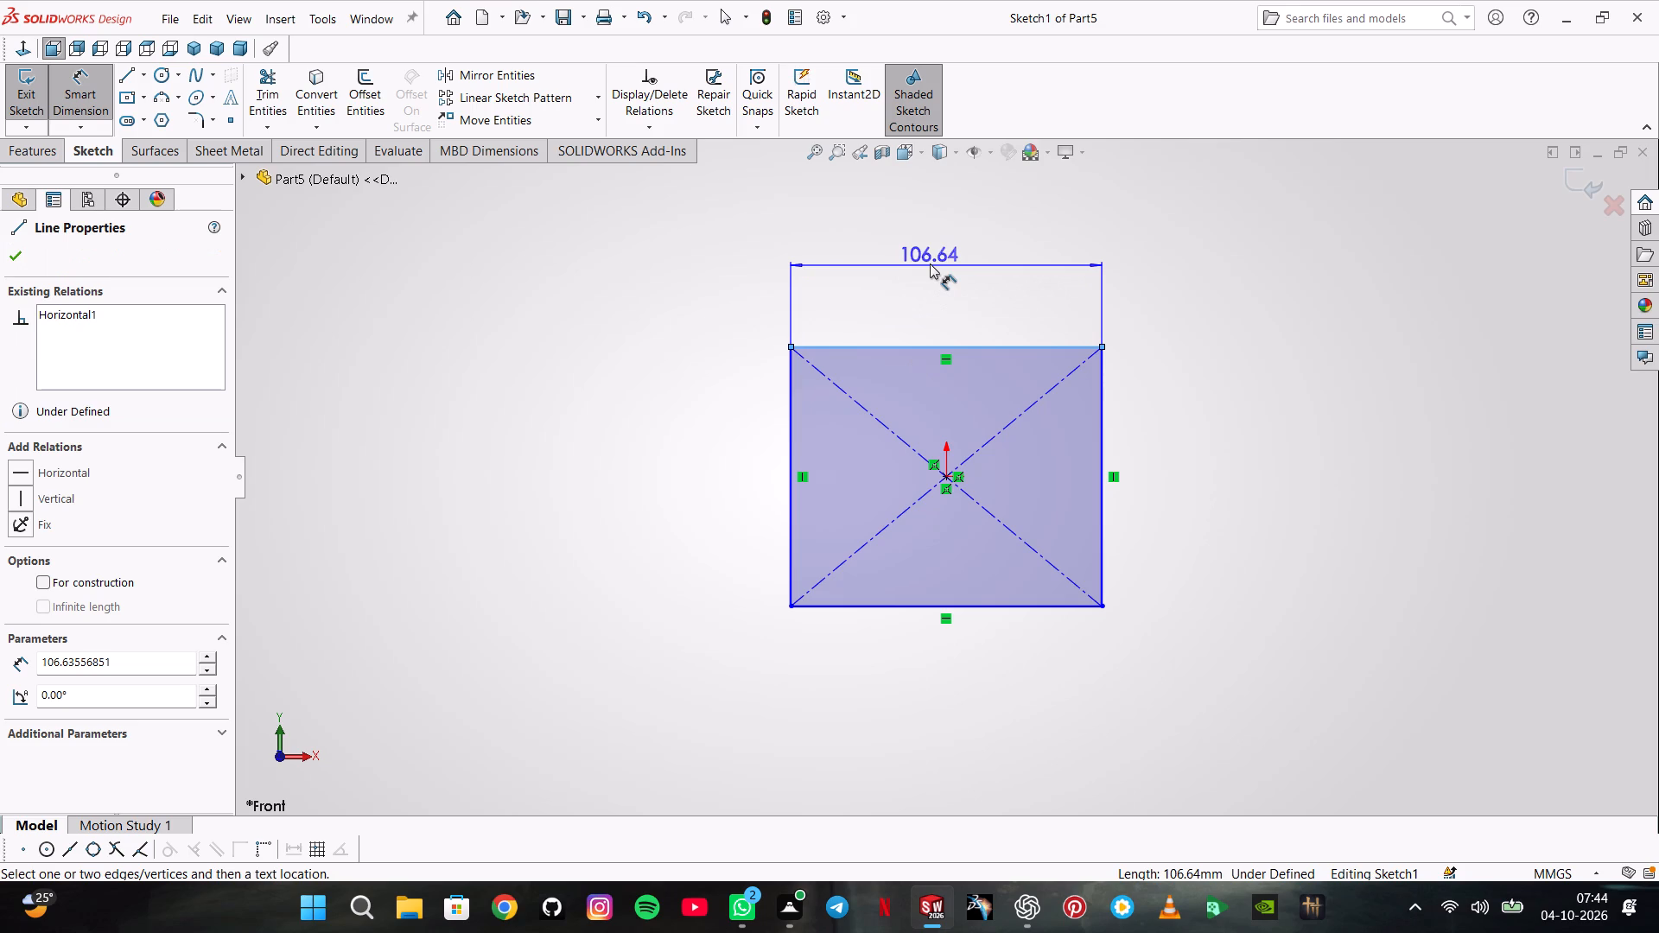
{"action": "left_click", "coordinate": [930, 263]}
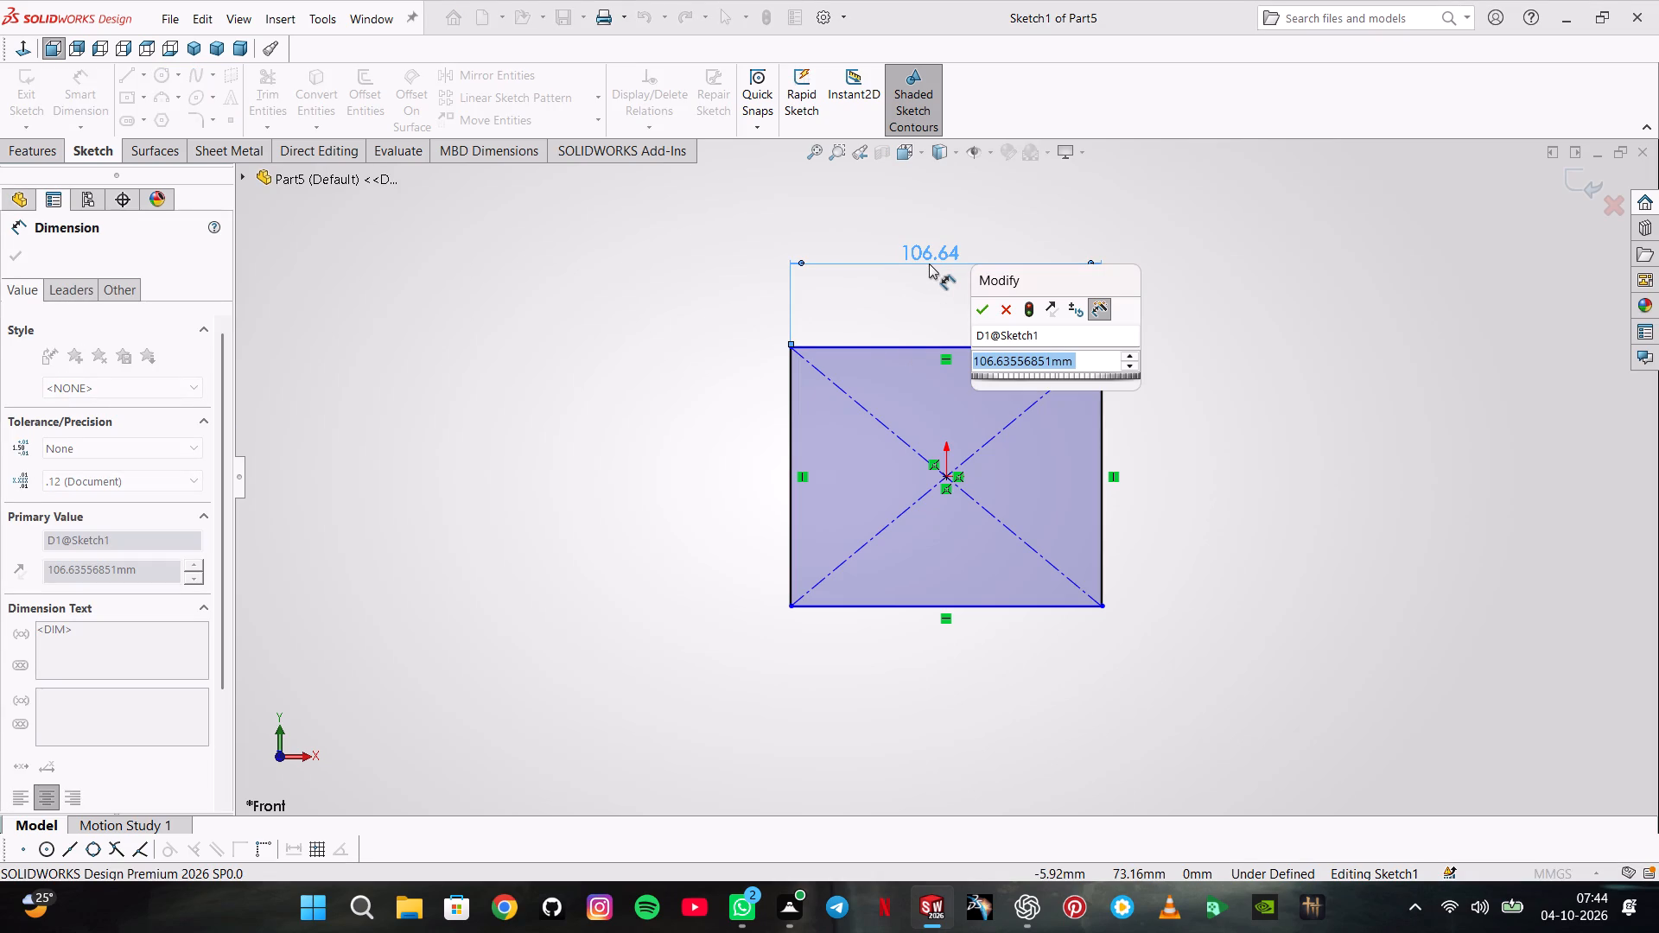
{"action": "key", "text": "End"}
{"action": "key", "text": "Insert"}
{"action": "key", "text": "Up"}
{"action": "key", "text": "Return"}
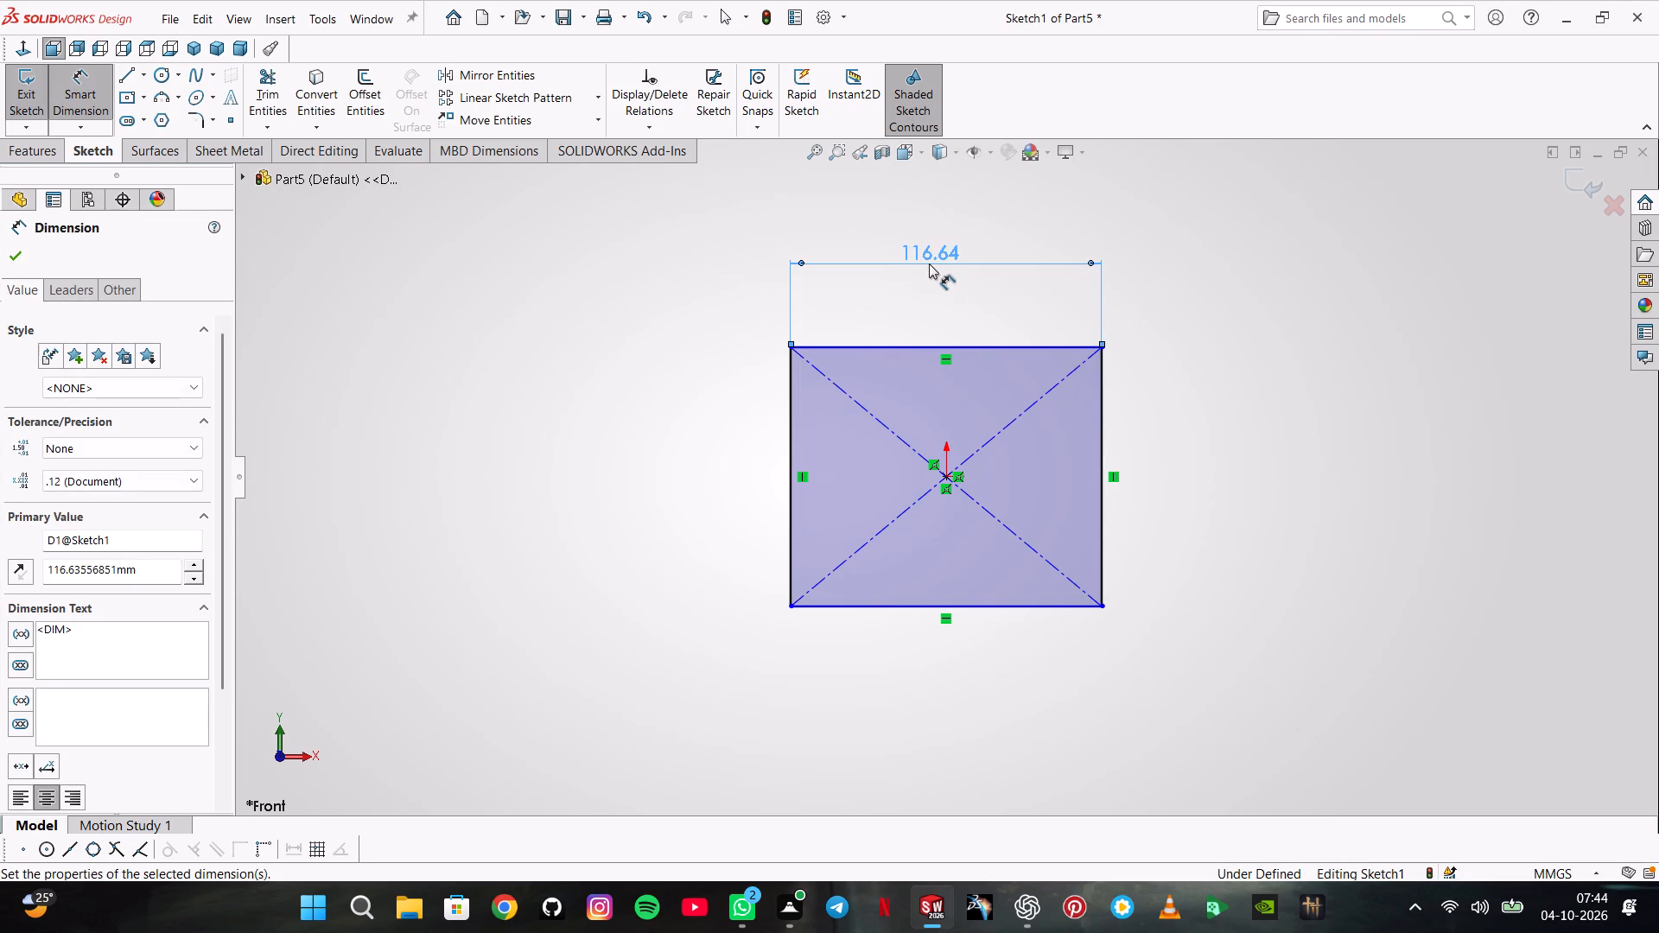
{"action": "left_click", "coordinate": [929, 263]}
{"action": "left_click", "coordinate": [929, 263]}
{"action": "key", "text": "End"}
{"action": "key", "text": "Insert"}
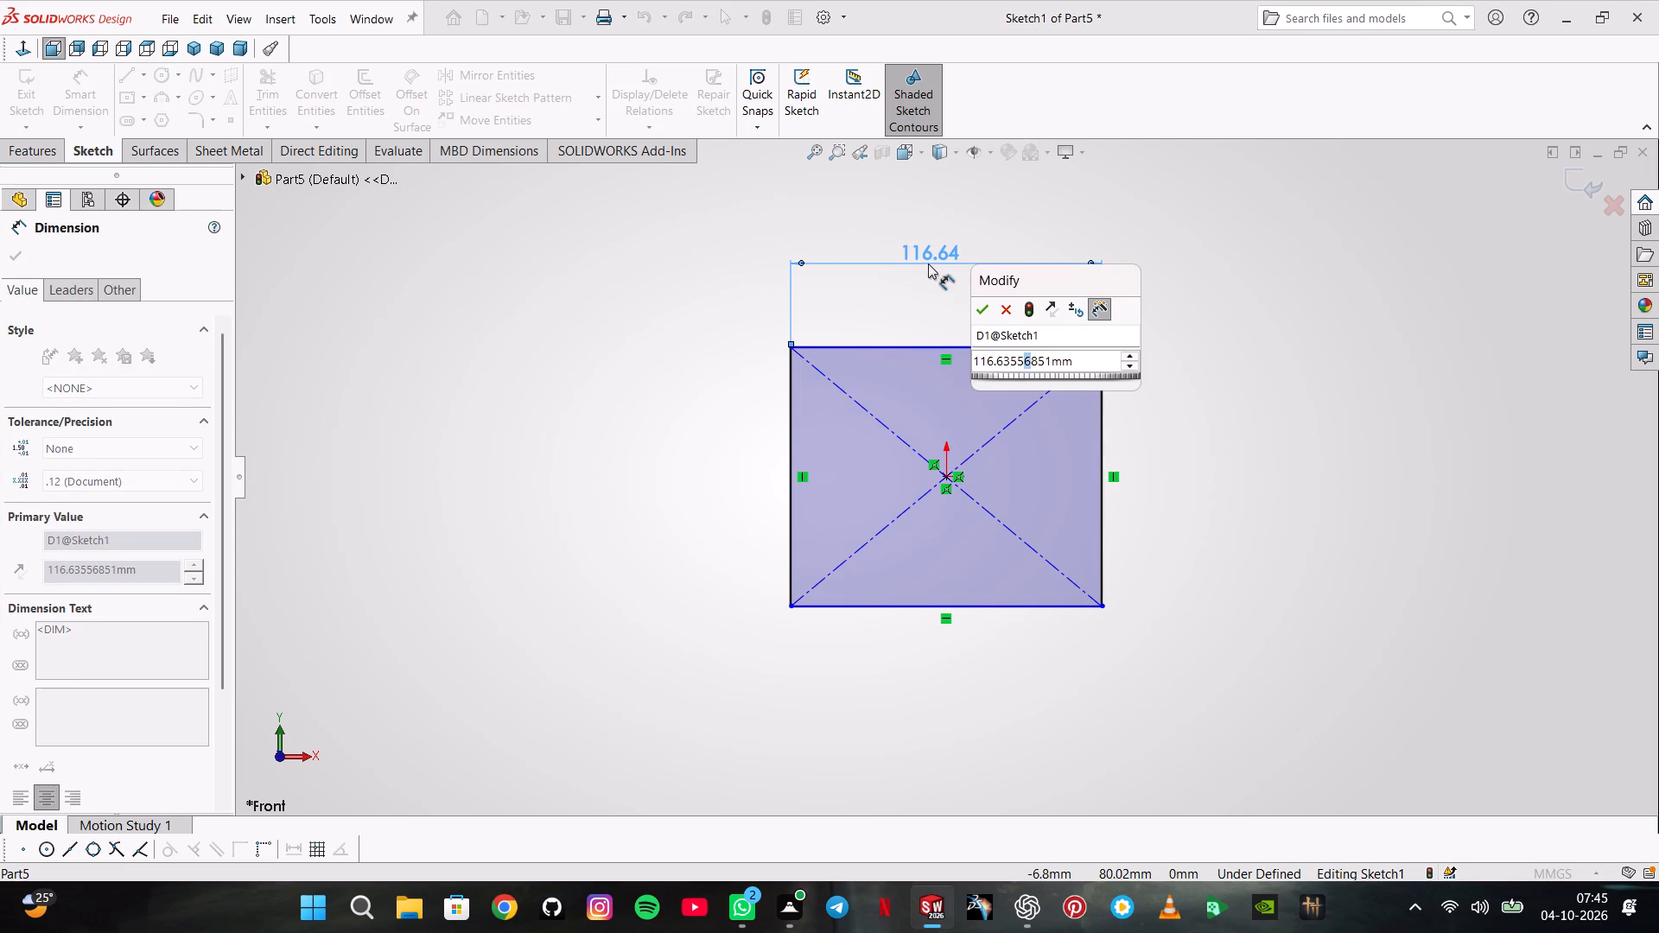
{"action": "key", "text": "Up"}
{"action": "key", "text": "Return"}
{"action": "double_click", "coordinate": [928, 263]}
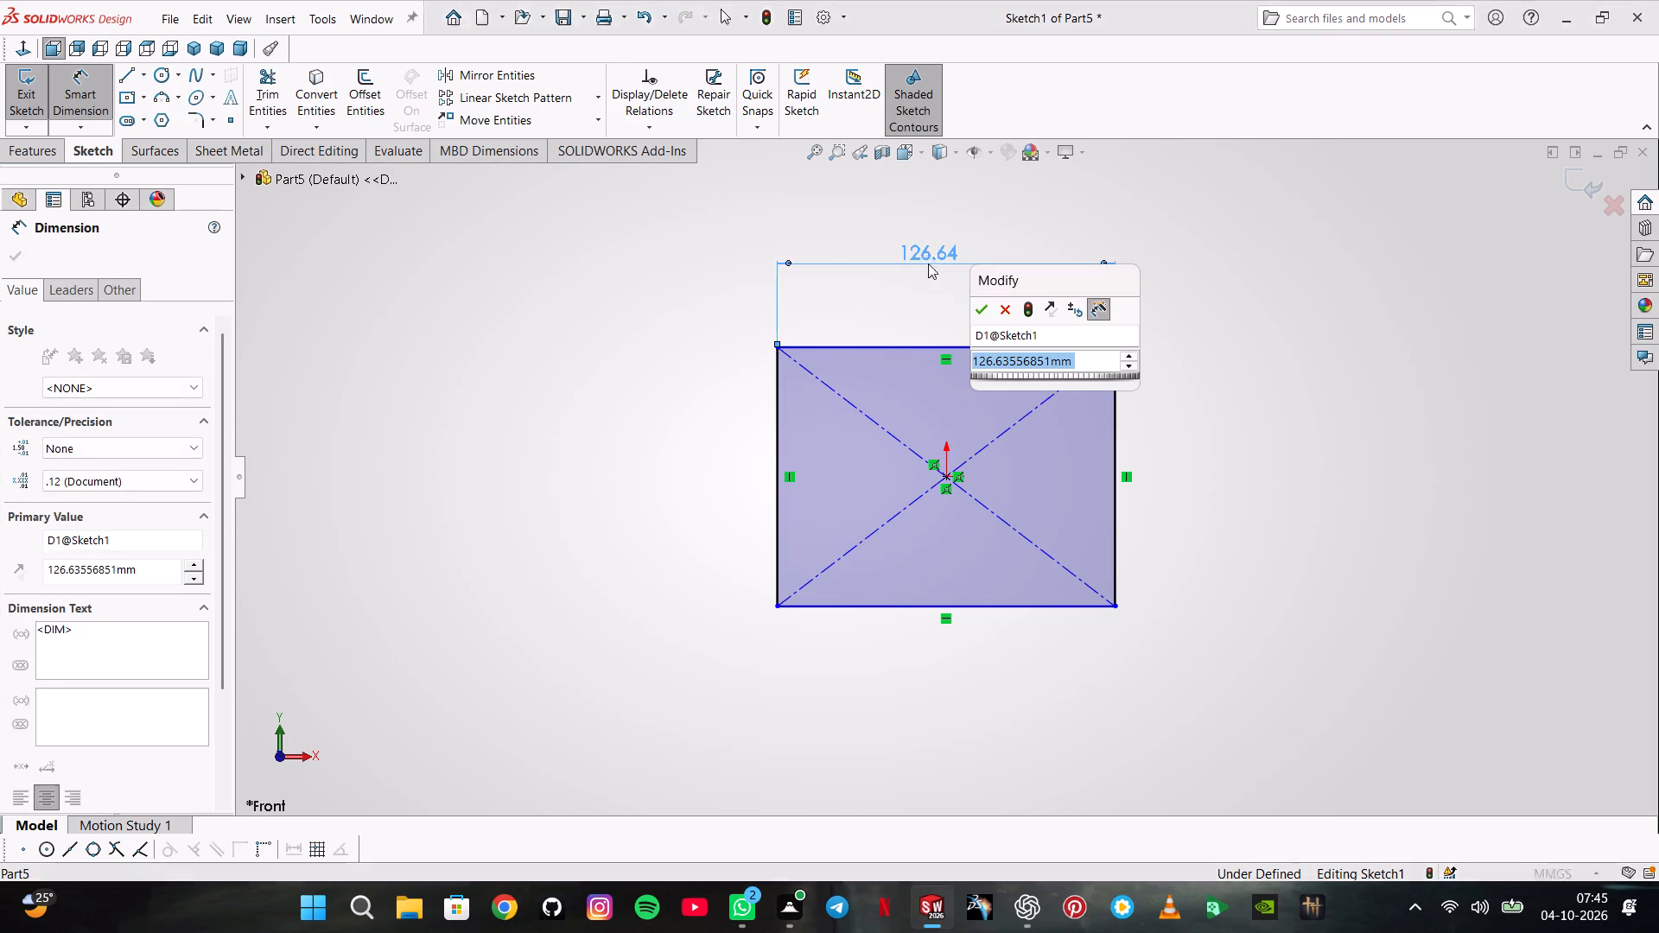
{"action": "type", "text": "108"}
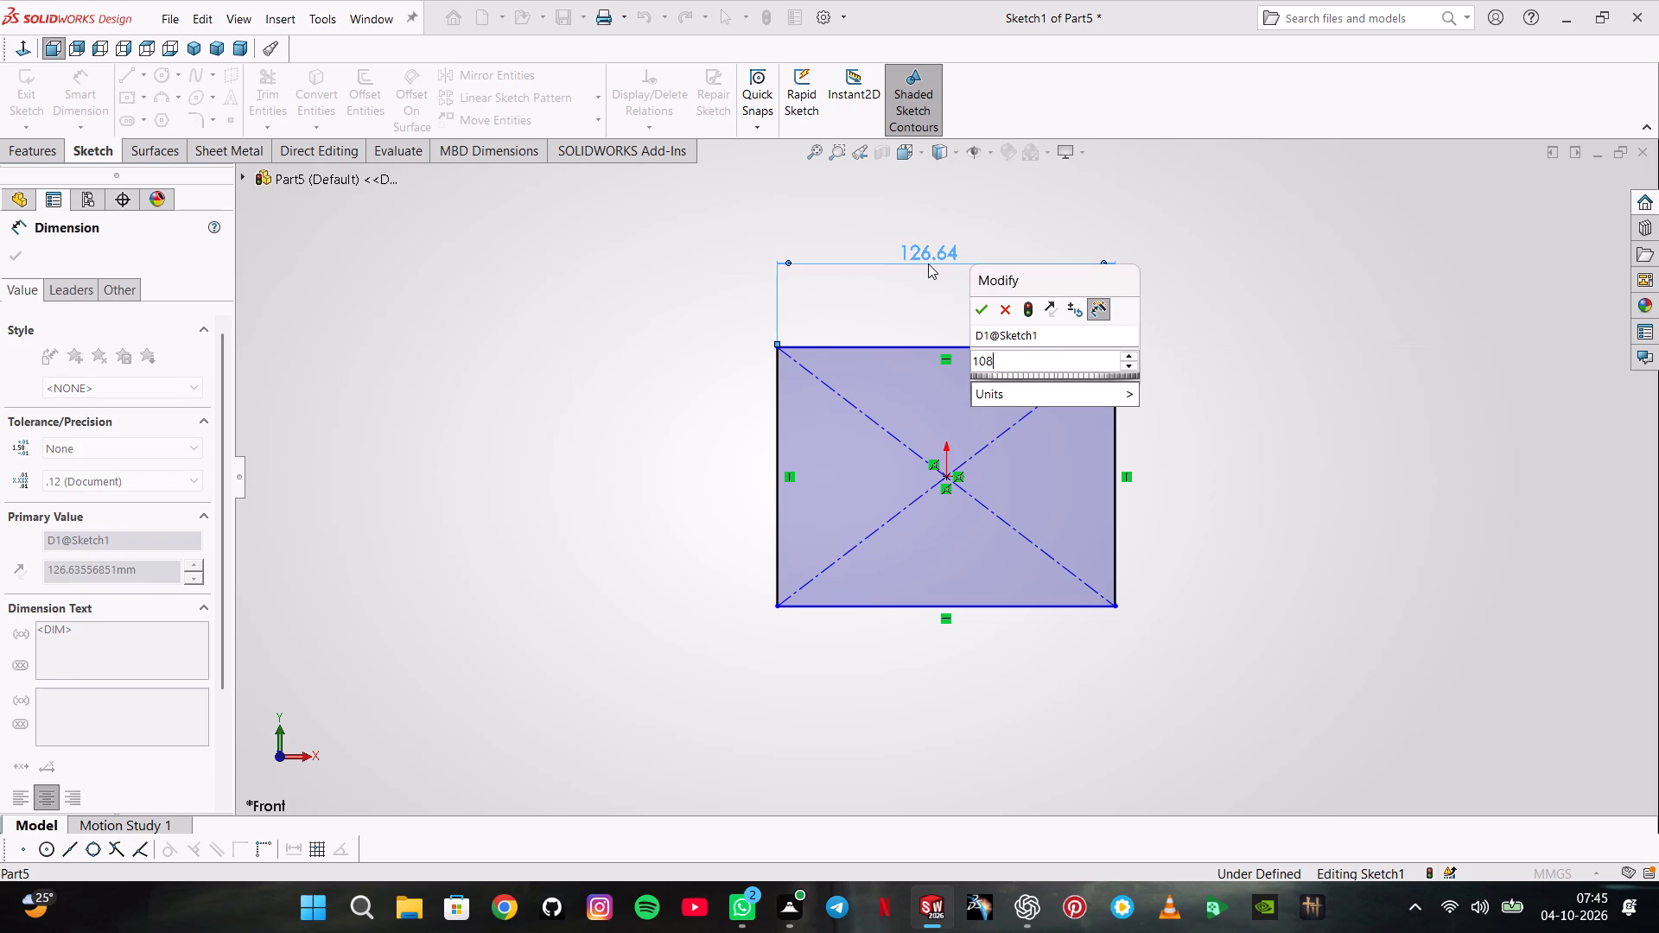
{"action": "key", "text": "Return"}
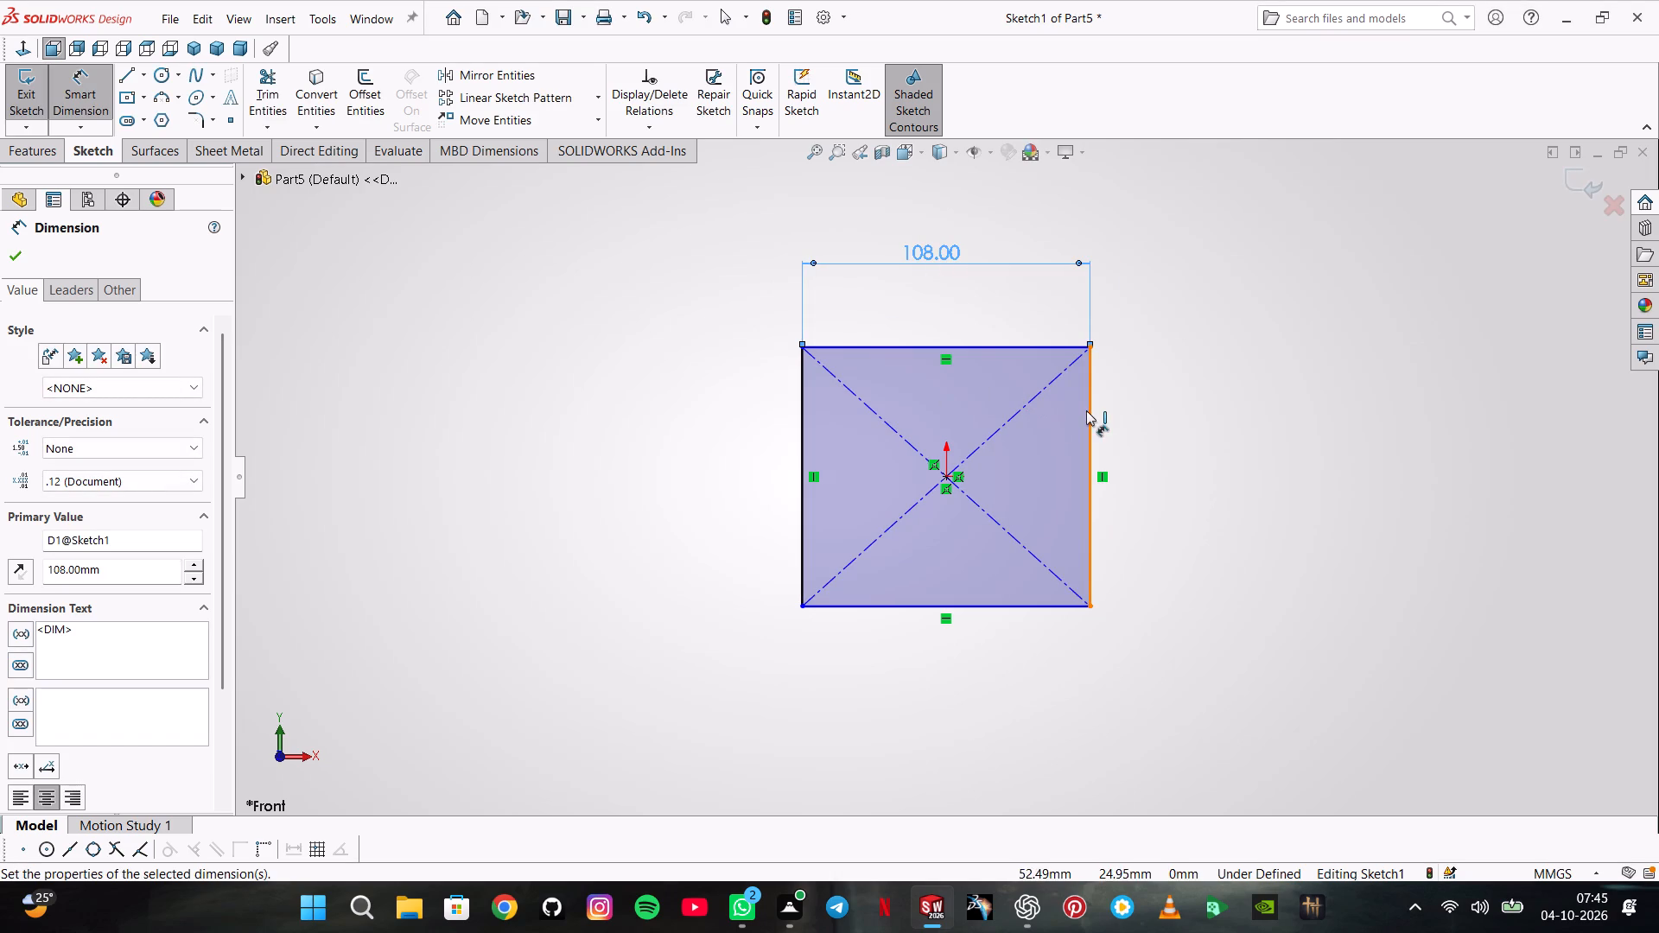
Dimension the rectangle's right edge and set its height to 54 mm.
{"action": "left_click", "coordinate": [1086, 410]}
{"action": "left_click", "coordinate": [1251, 460]}
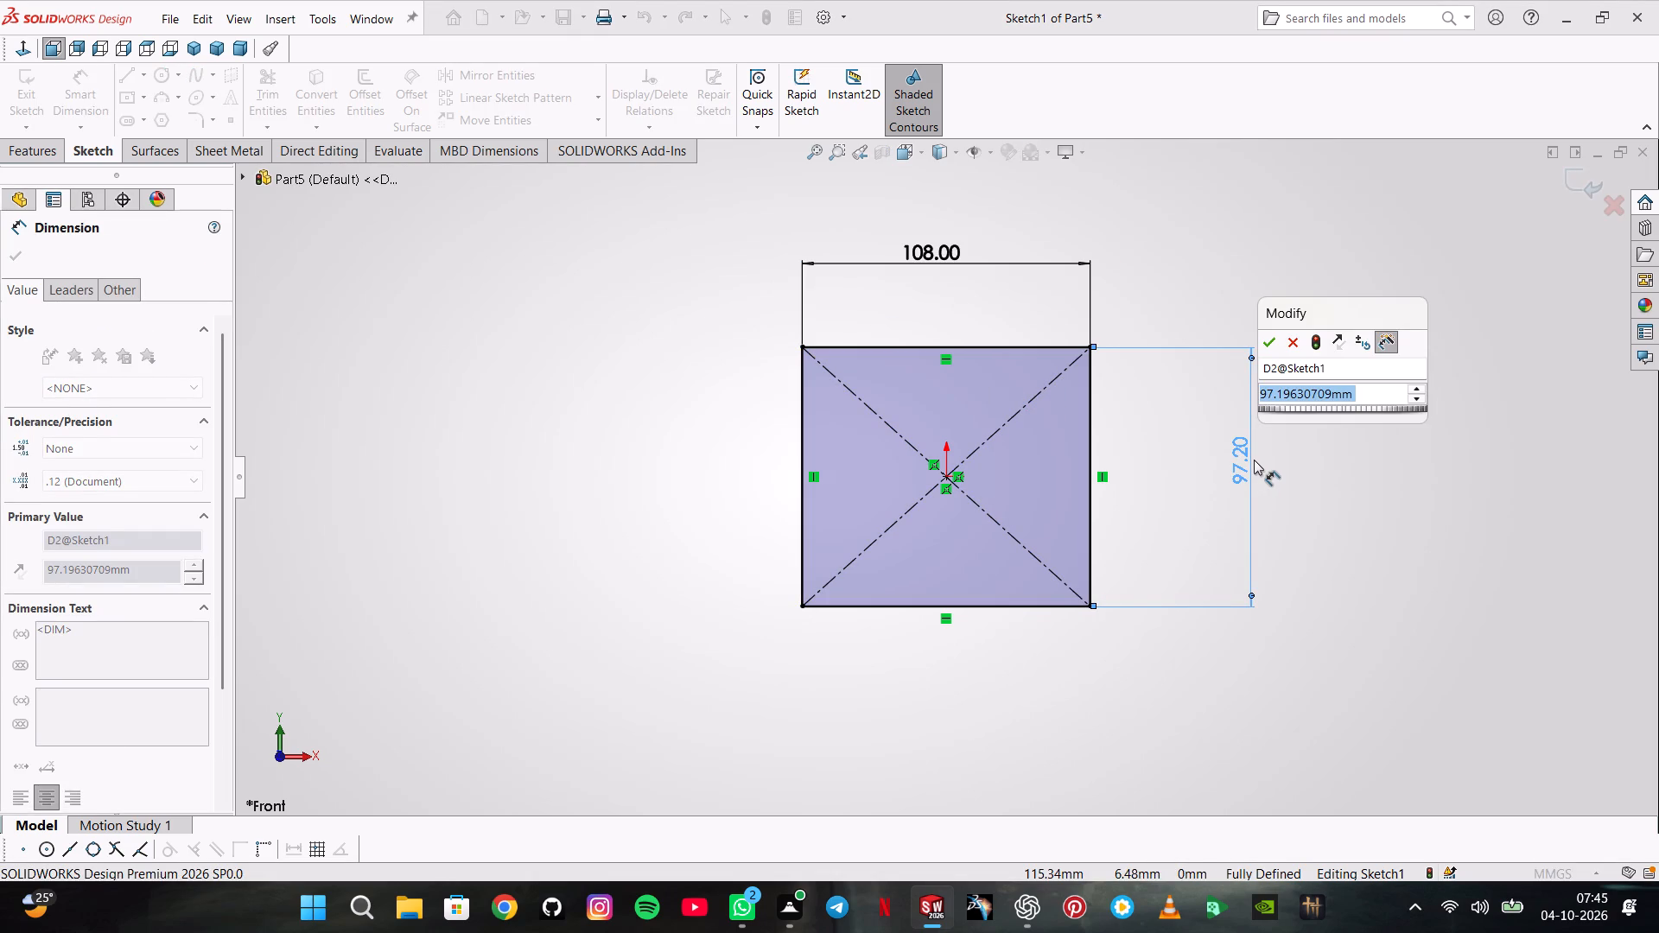
{"action": "type", "text": "54"}
{"action": "key", "text": "Return"}
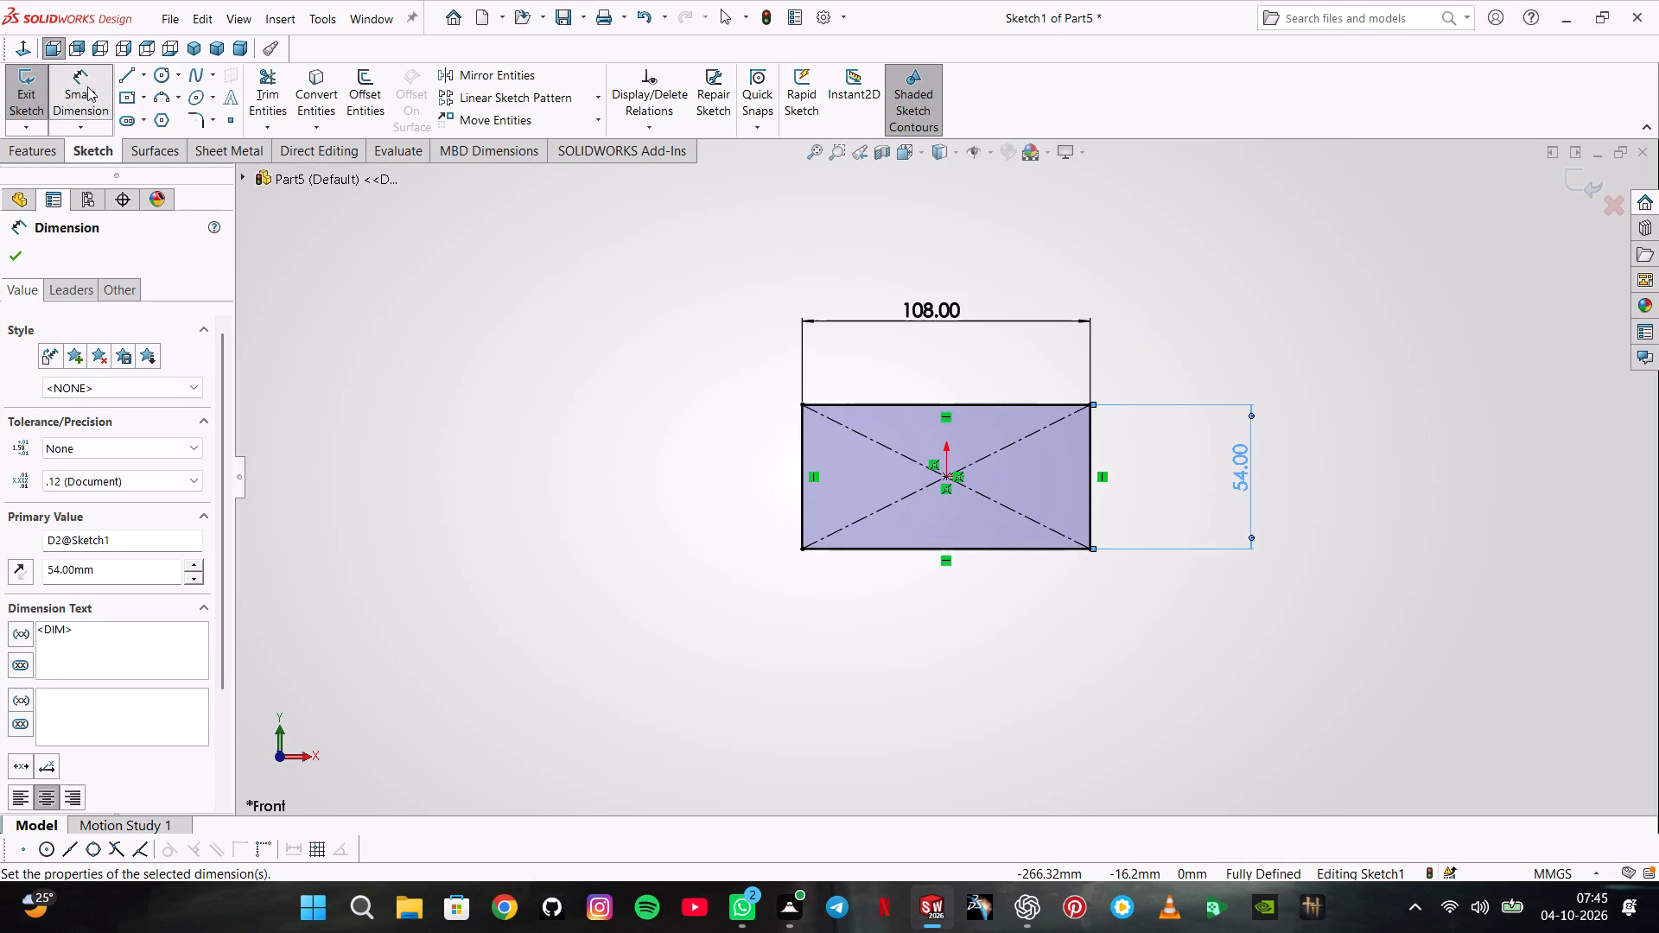
Sketch two circles near the rectangle's left edge, the upper about 6 mm and the lower about 10 mm in diameter.
{"action": "left_click", "coordinate": [162, 79]}
{"action": "left_click", "coordinate": [824, 439]}
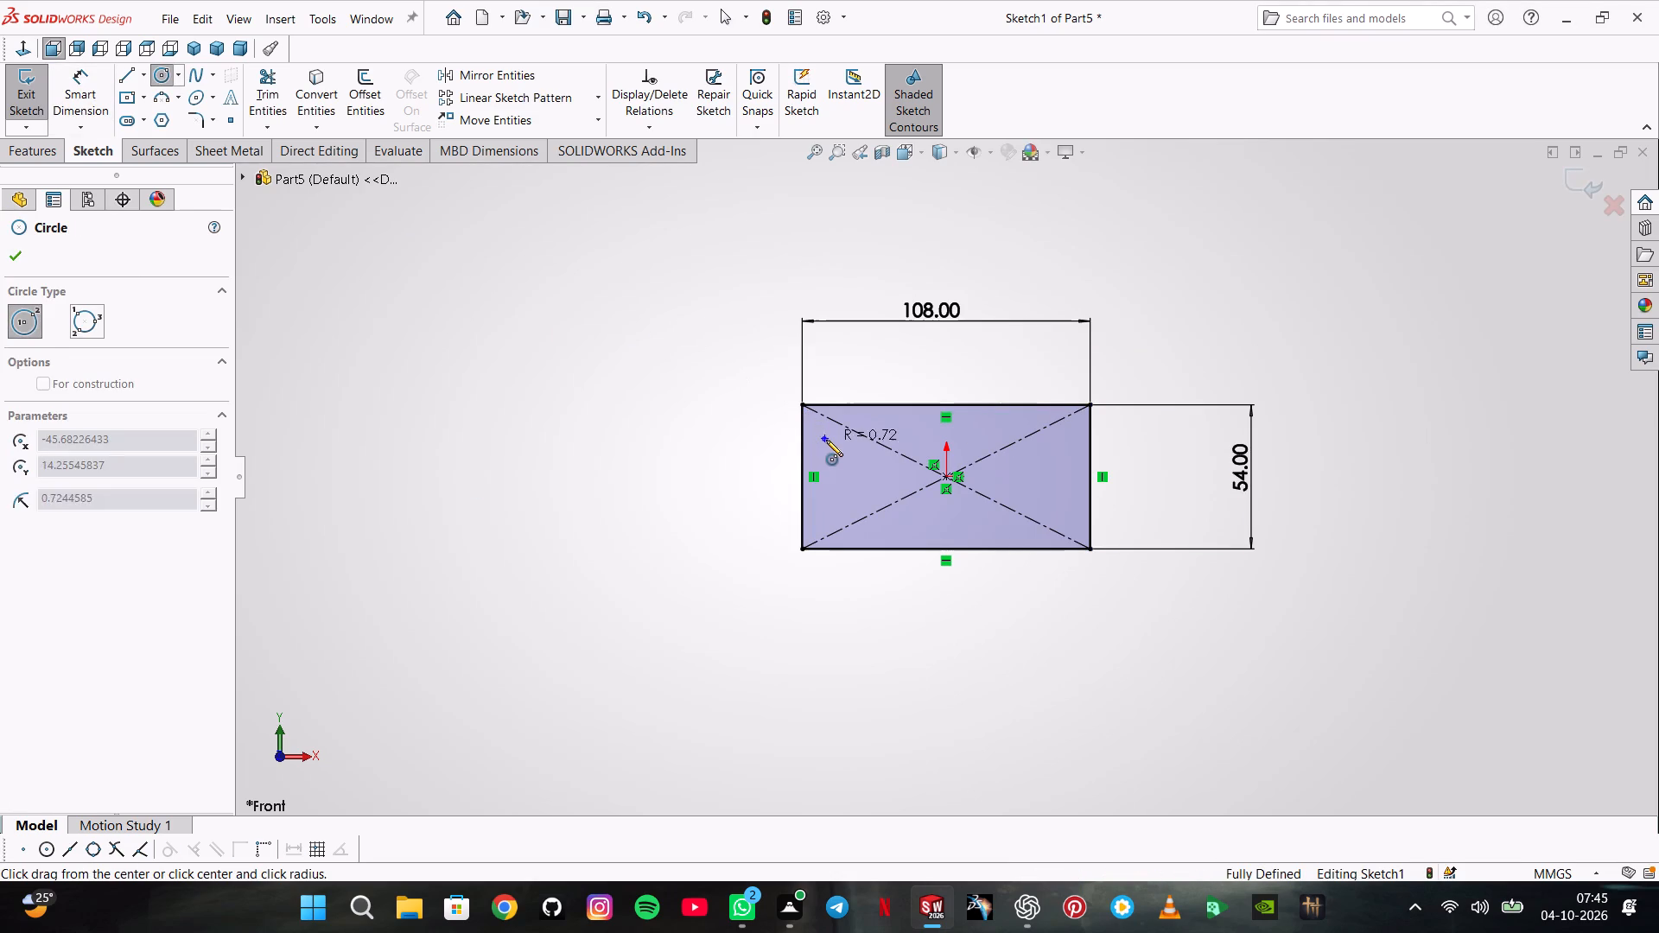
{"action": "left_click", "coordinate": [832, 439]}
{"action": "left_click", "coordinate": [836, 510]}
{"action": "left_click", "coordinate": [843, 503]}
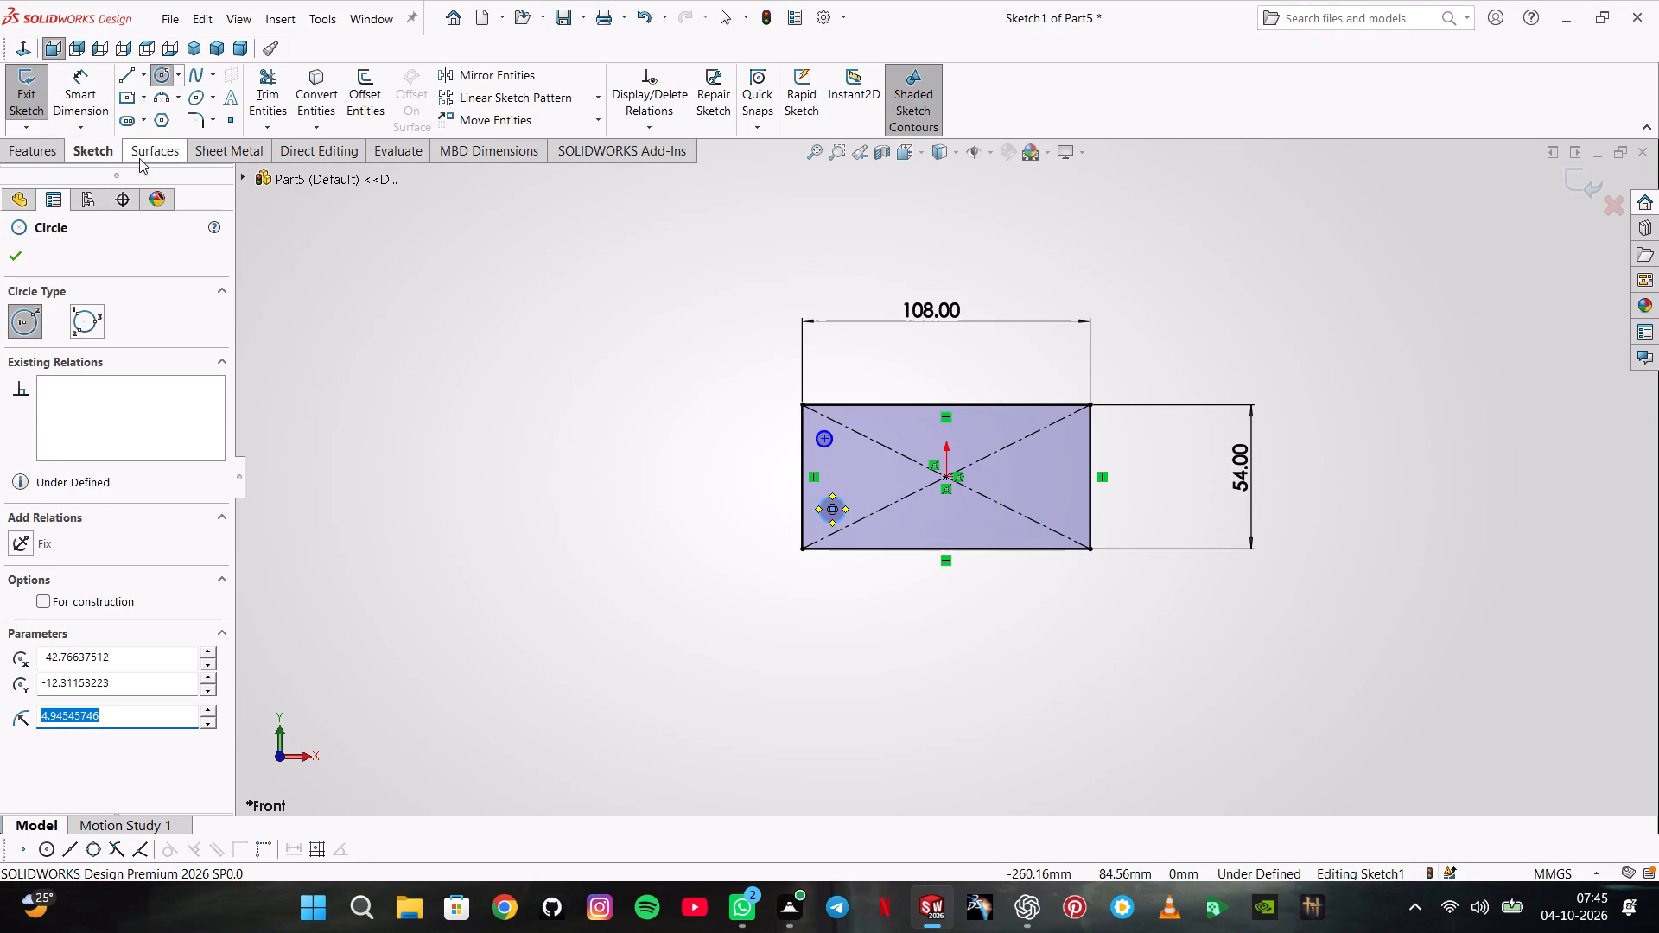
Draw a centerline about 59 mm long upward from the origin and constrain it vertical.
{"action": "left_click", "coordinate": [144, 80]}
{"action": "left_click", "coordinate": [152, 119]}
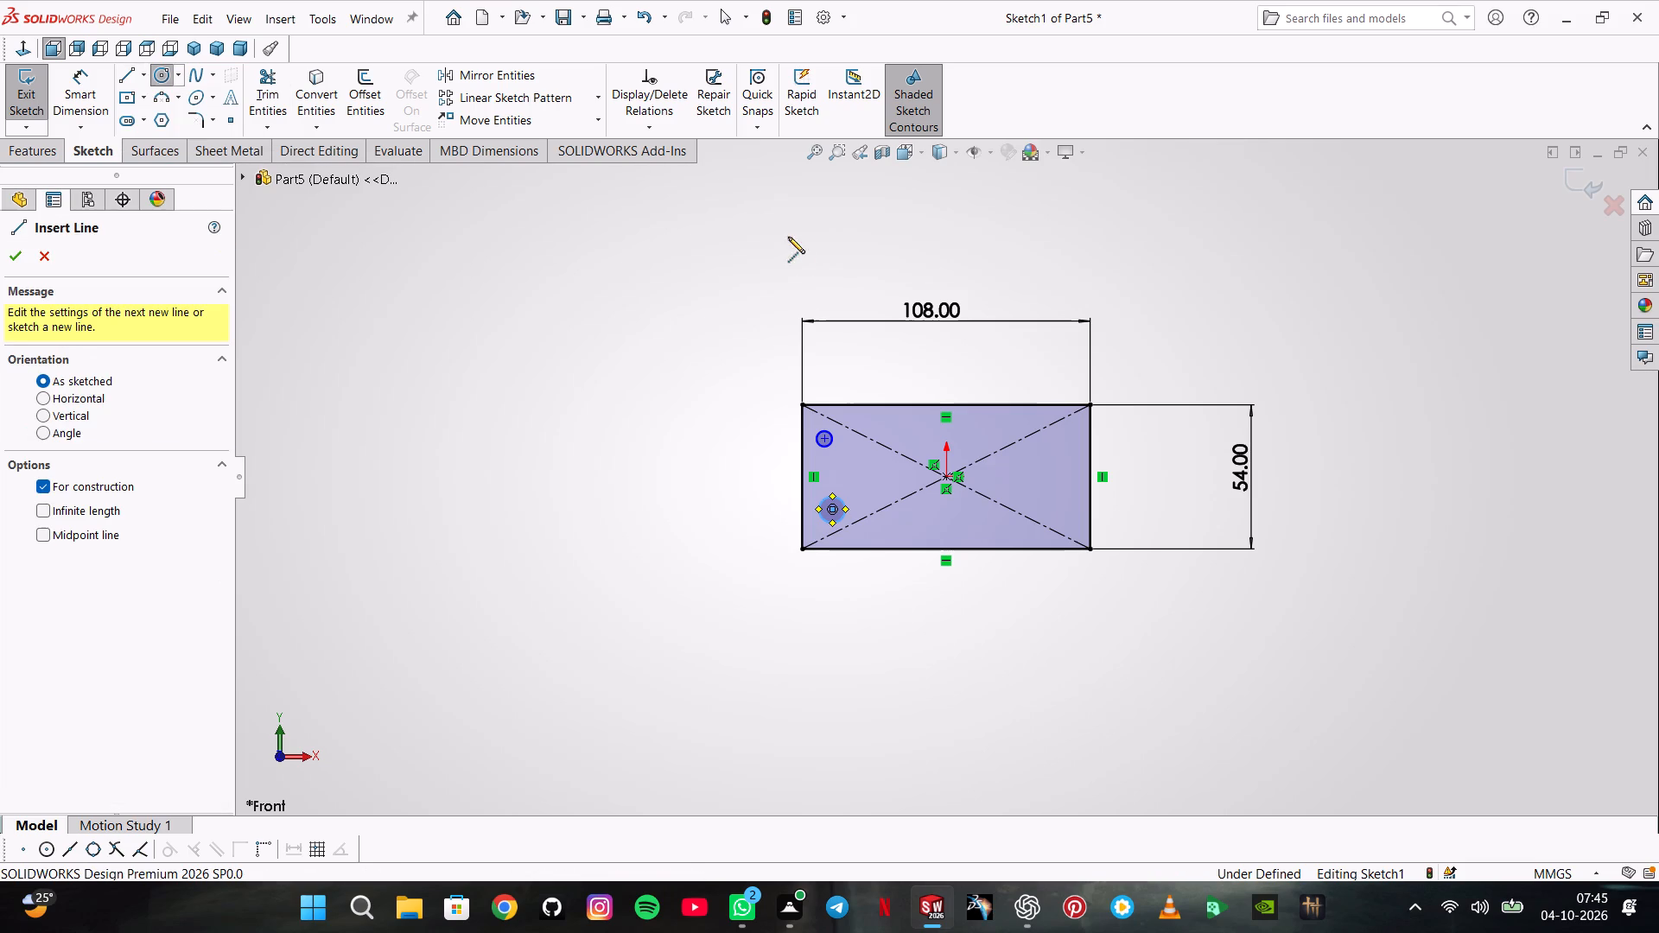
{"action": "left_click", "coordinate": [949, 477]}
{"action": "left_click", "coordinate": [953, 454]}
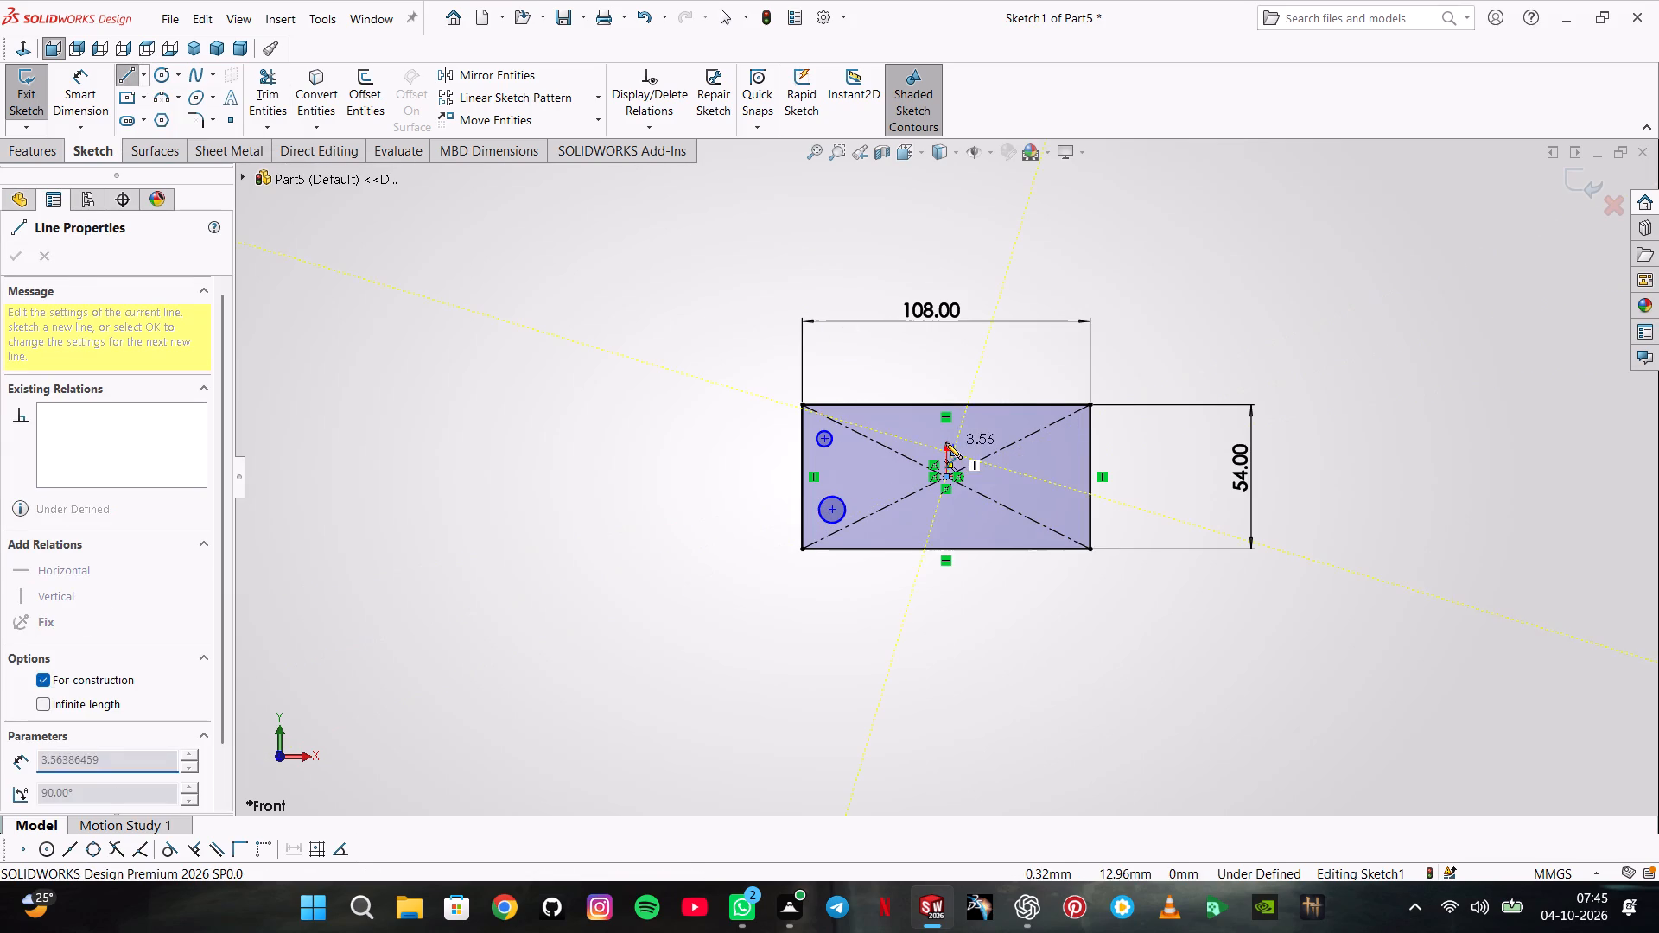
{"action": "key", "text": "Escape"}
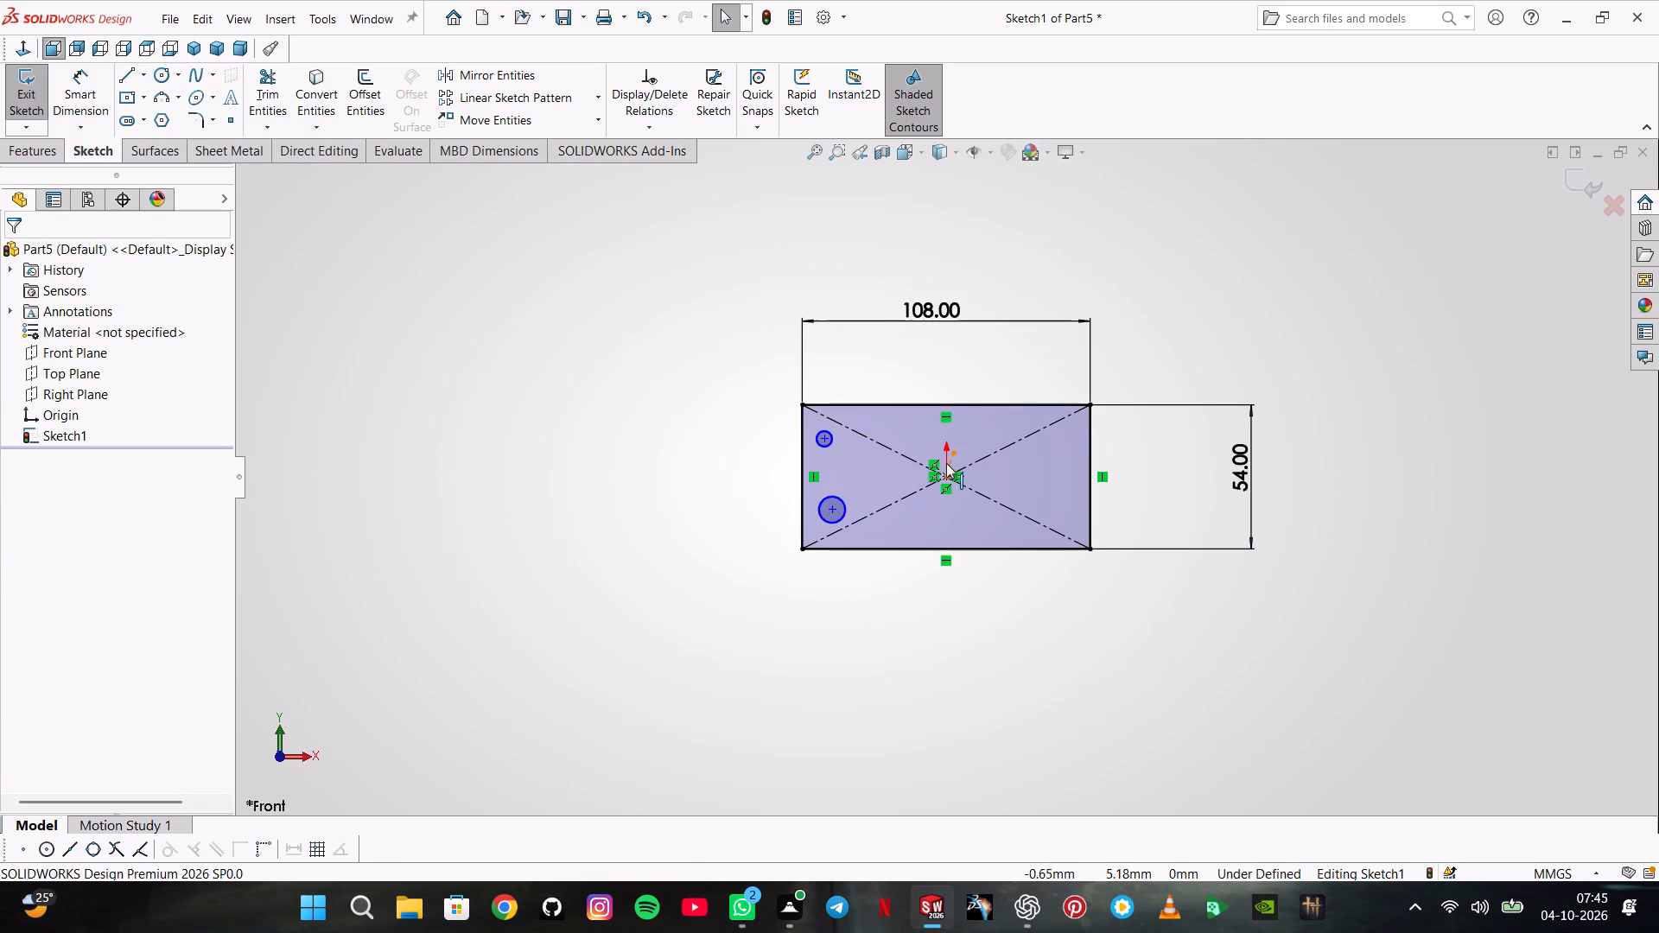
{"action": "left_click_drag", "start_coordinate": [957, 452], "coordinate": [1025, 340]}
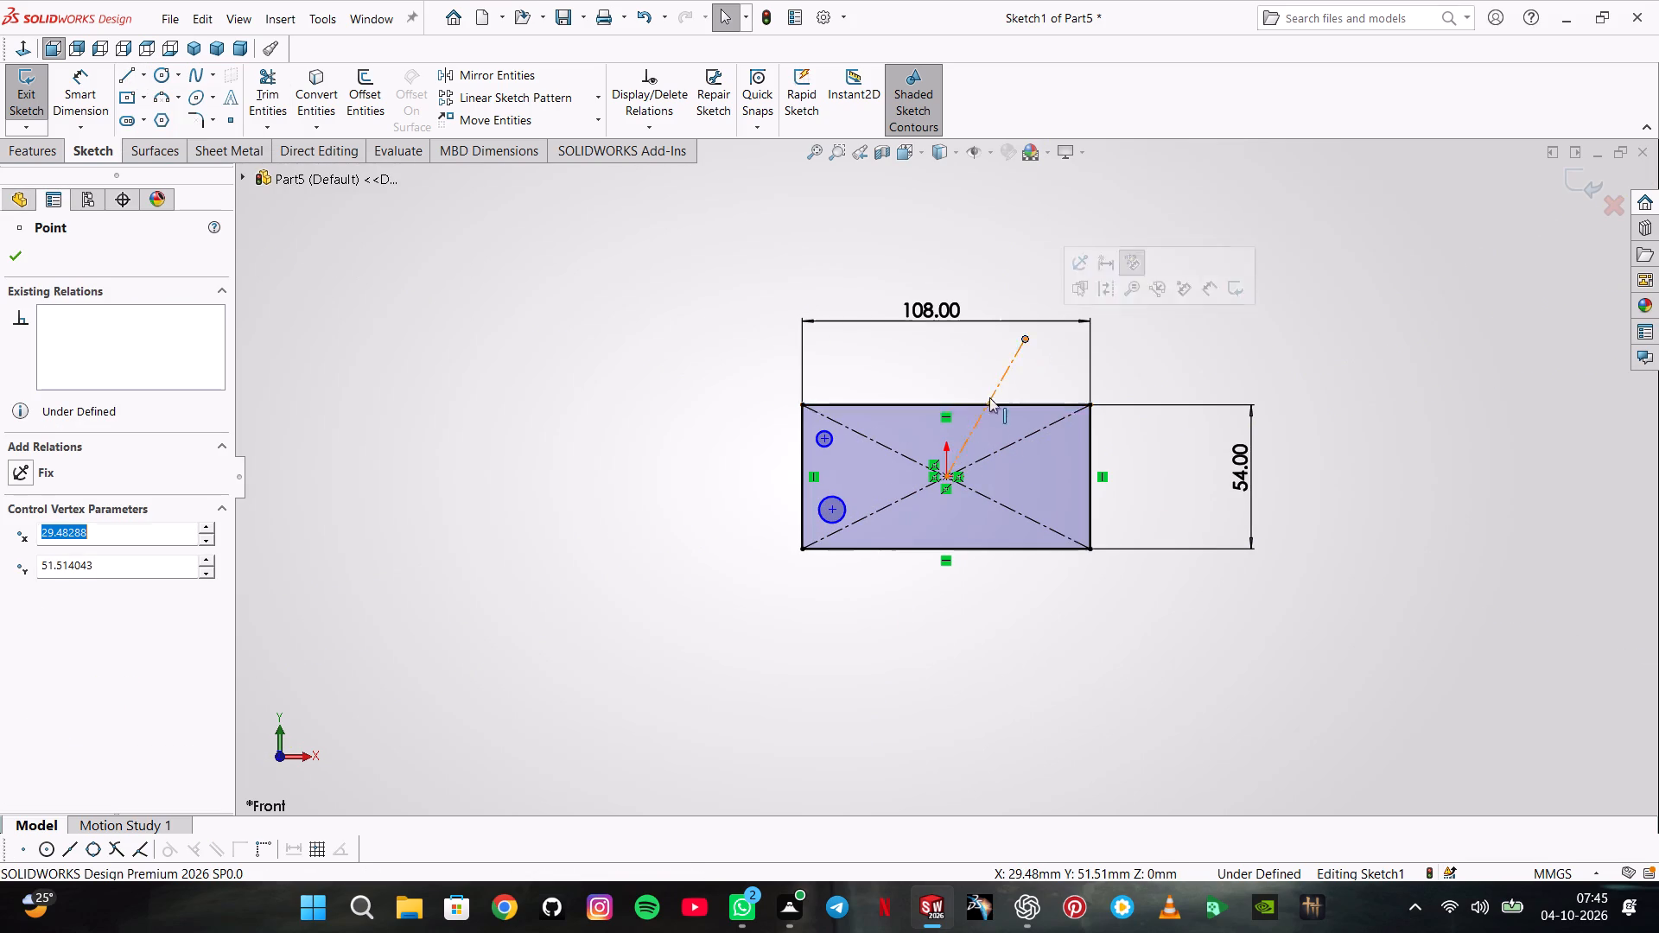
{"action": "right_click", "coordinate": [1003, 365]}
{"action": "left_click", "coordinate": [932, 322]}
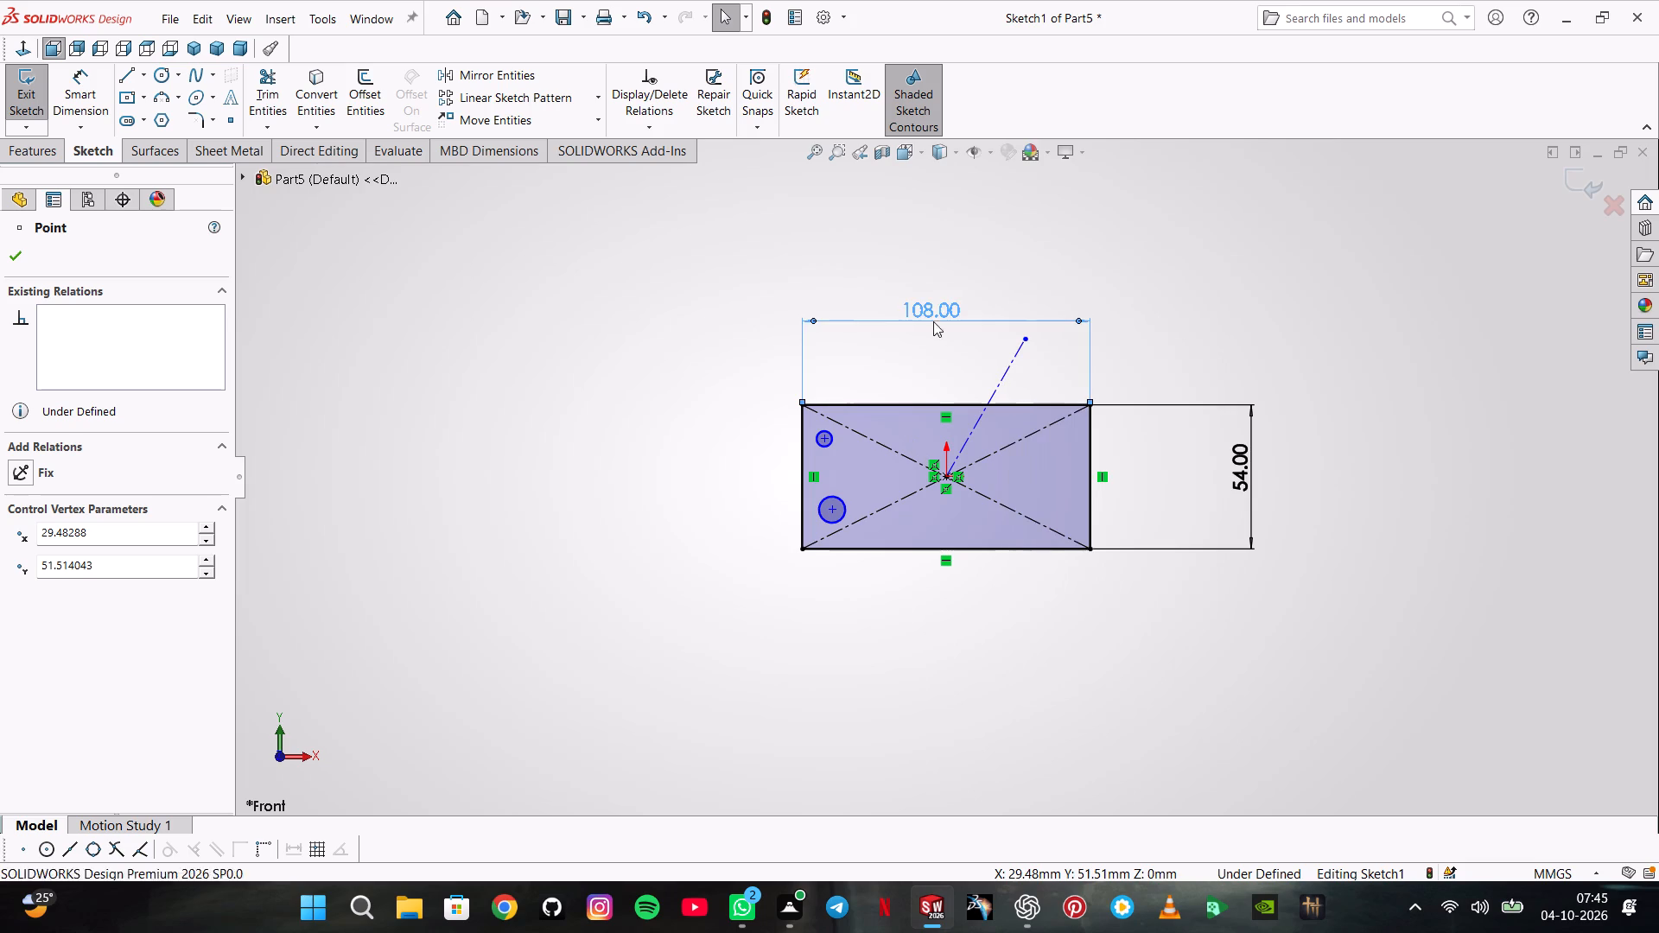
{"action": "key", "text": "Escape"}
{"action": "left_click", "coordinate": [1014, 356]}
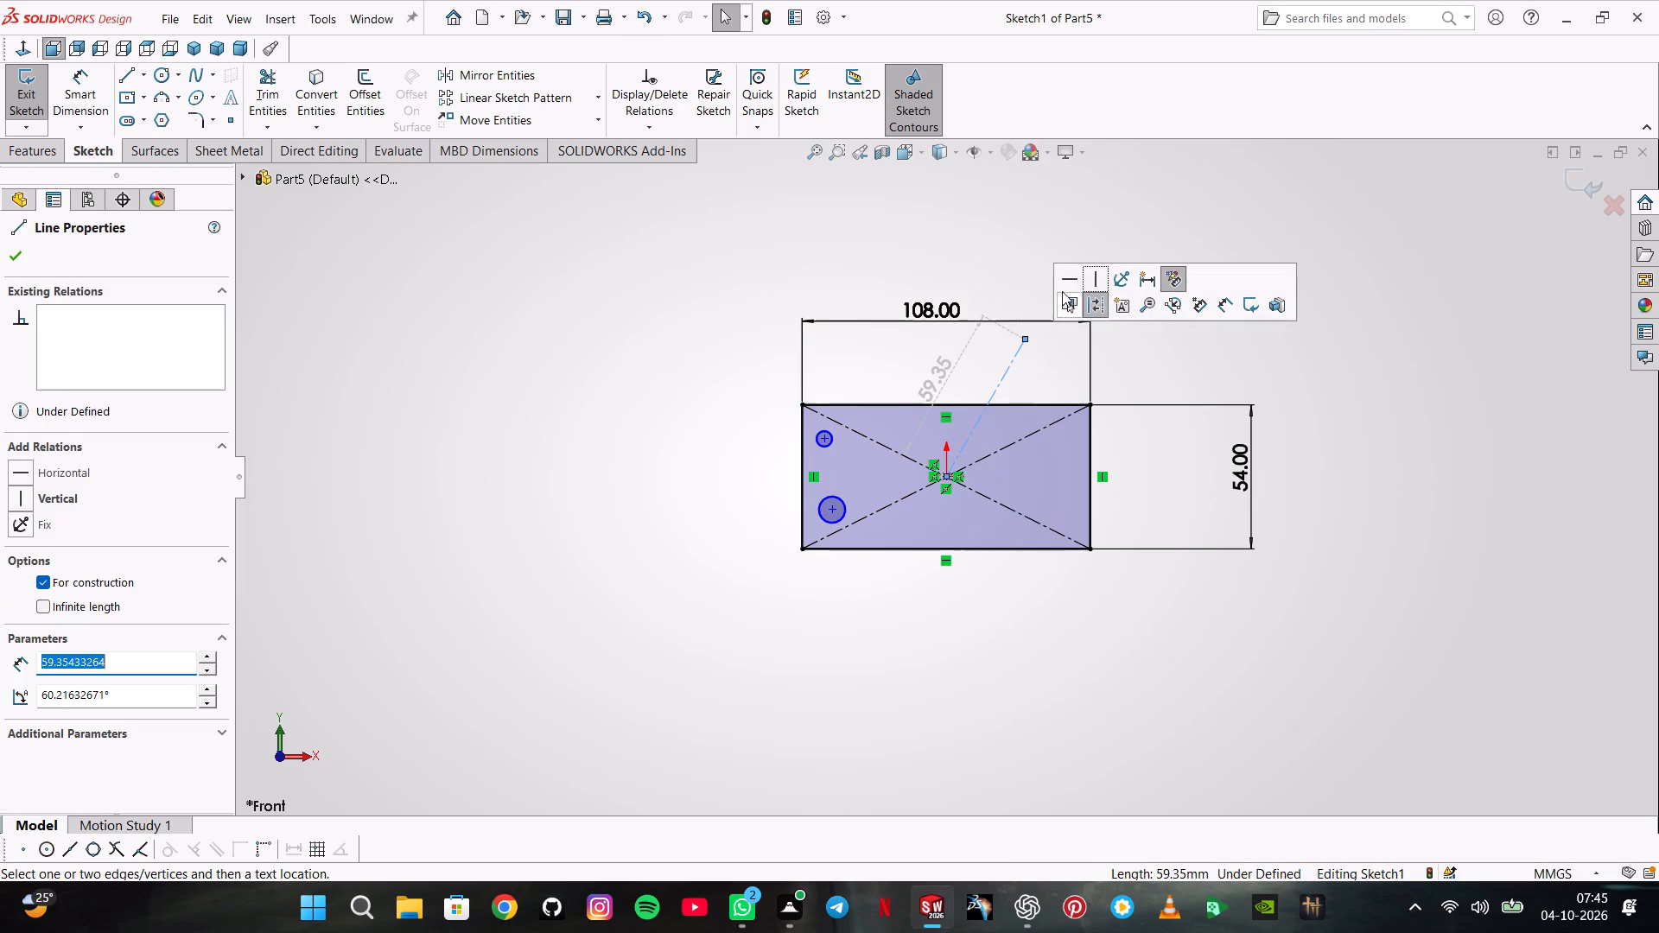
{"action": "left_click", "coordinate": [1093, 280]}
{"action": "left_click", "coordinate": [785, 341]}
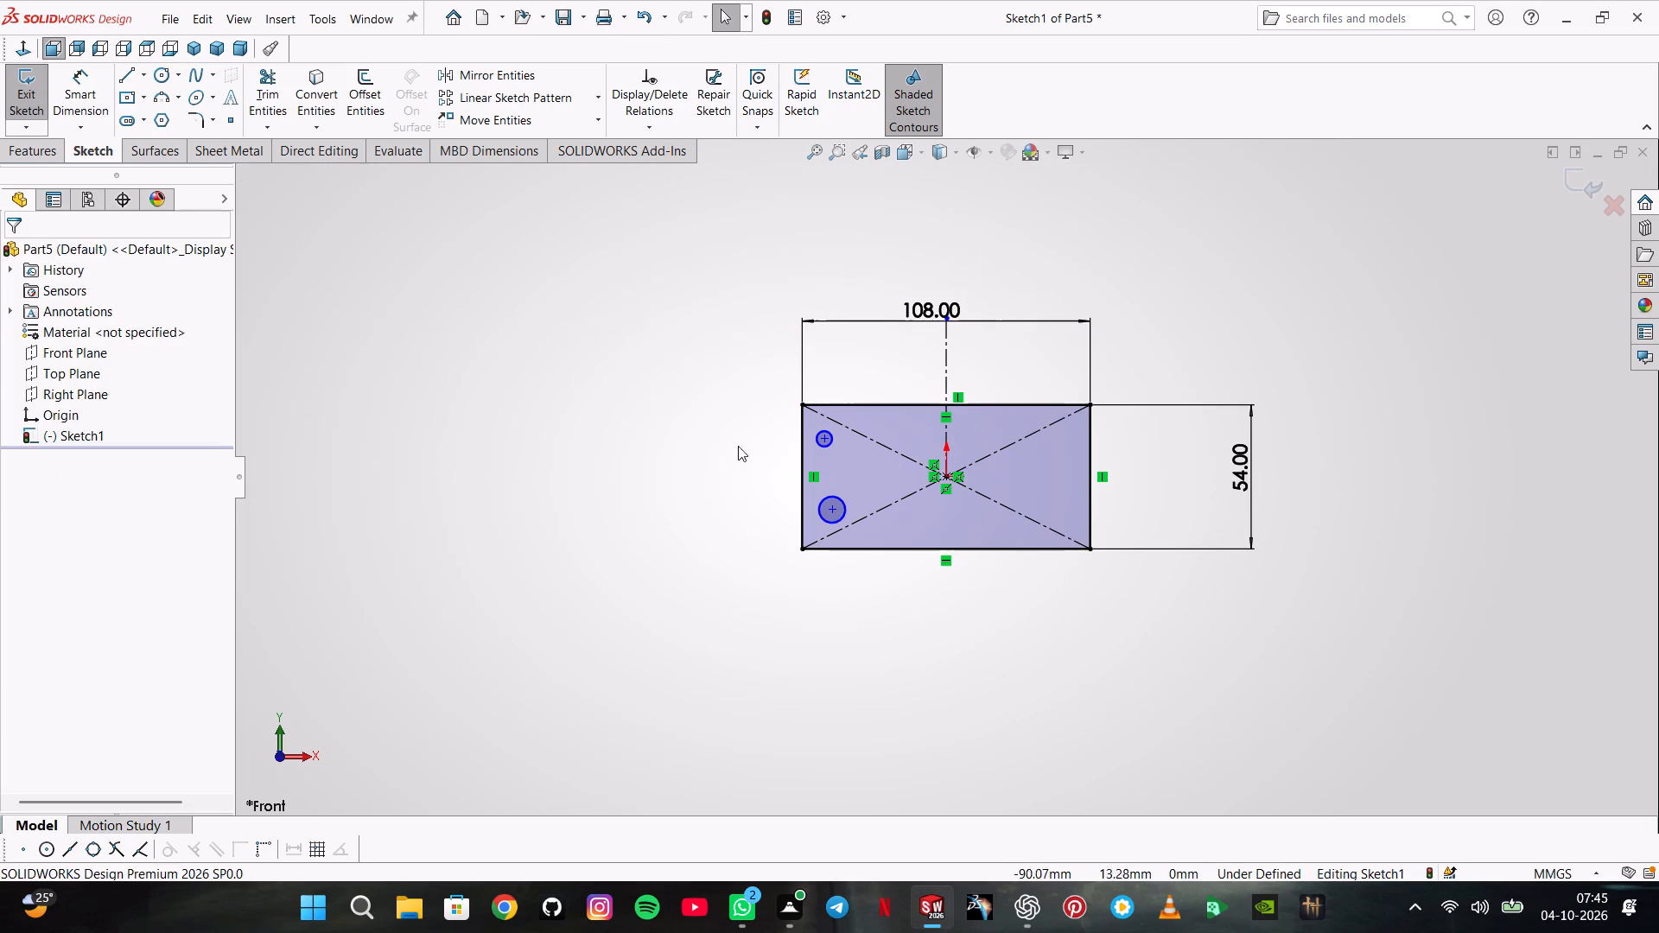
Make the two circles equal in size and dimension the upper one to a diameter of 8 mm.
{"action": "left_click", "coordinate": [830, 435], "text": "ctrl"}
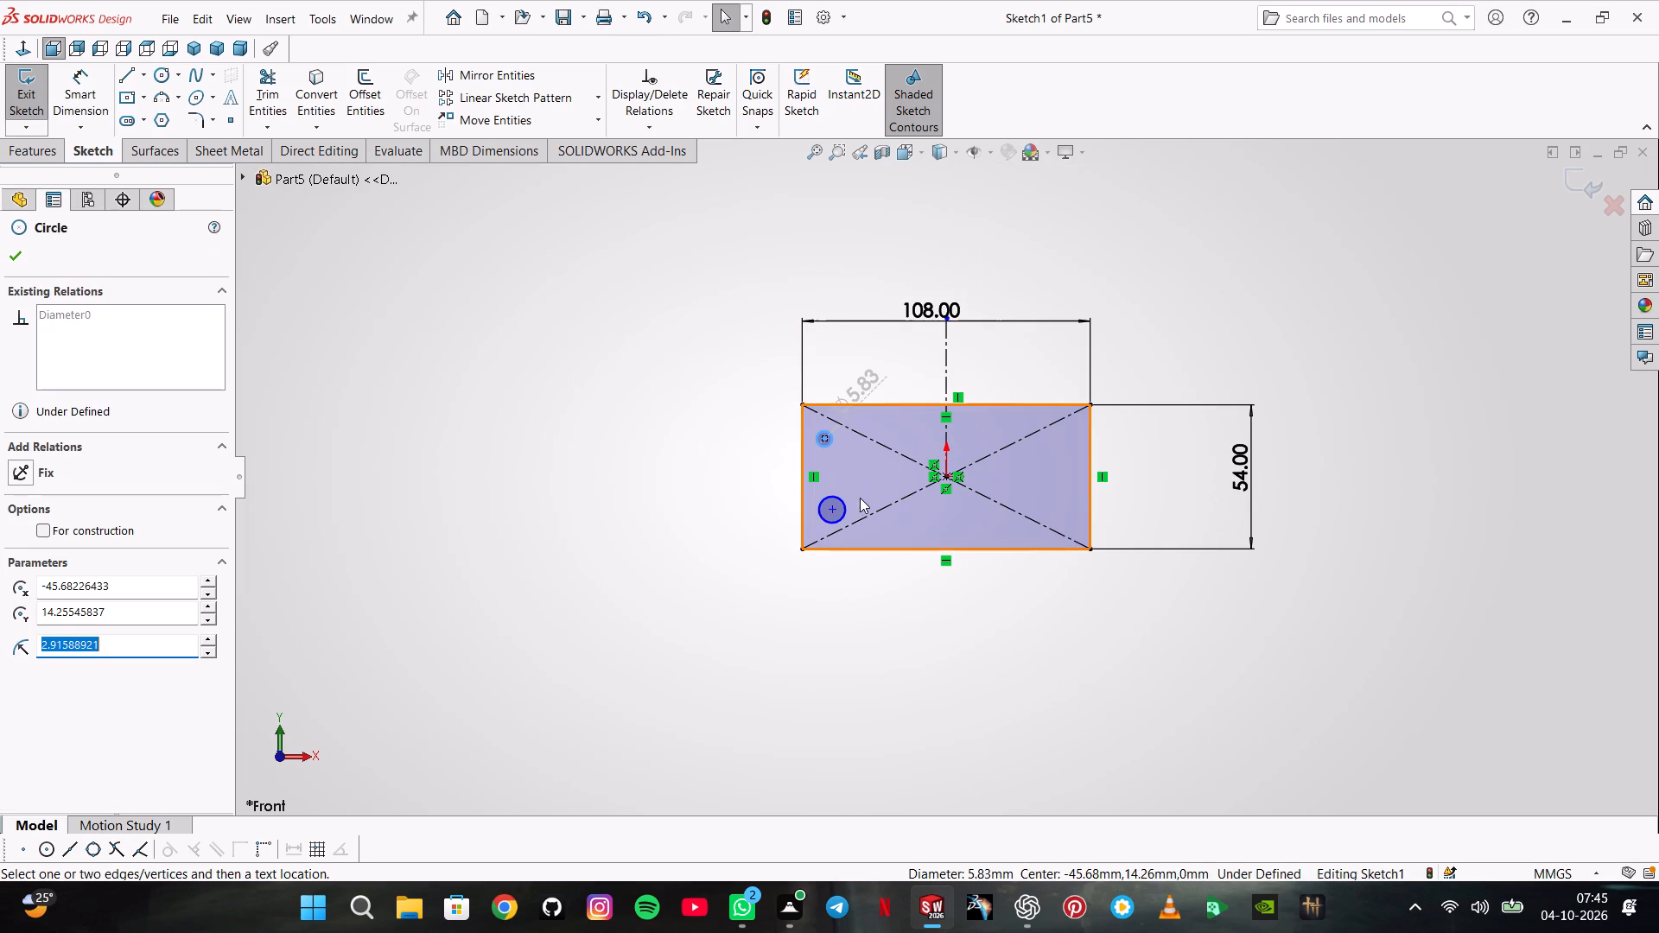
{"action": "left_click", "coordinate": [847, 509], "text": "ctrl"}
{"action": "left_click", "coordinate": [110, 636]}
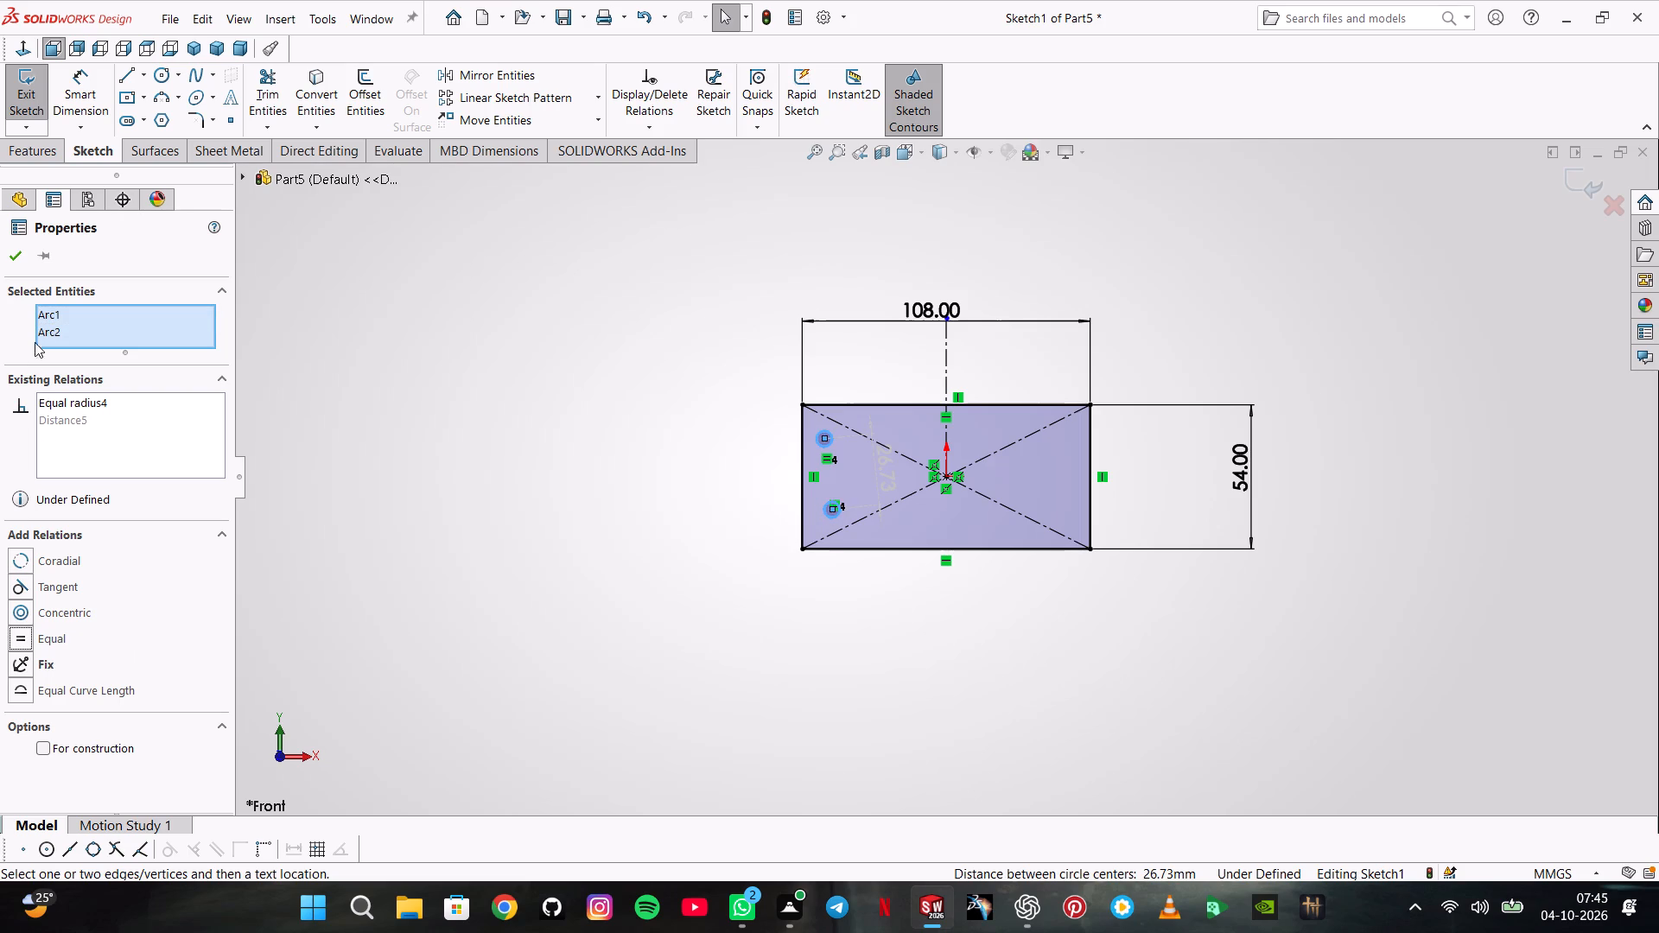
{"action": "left_click", "coordinate": [99, 82]}
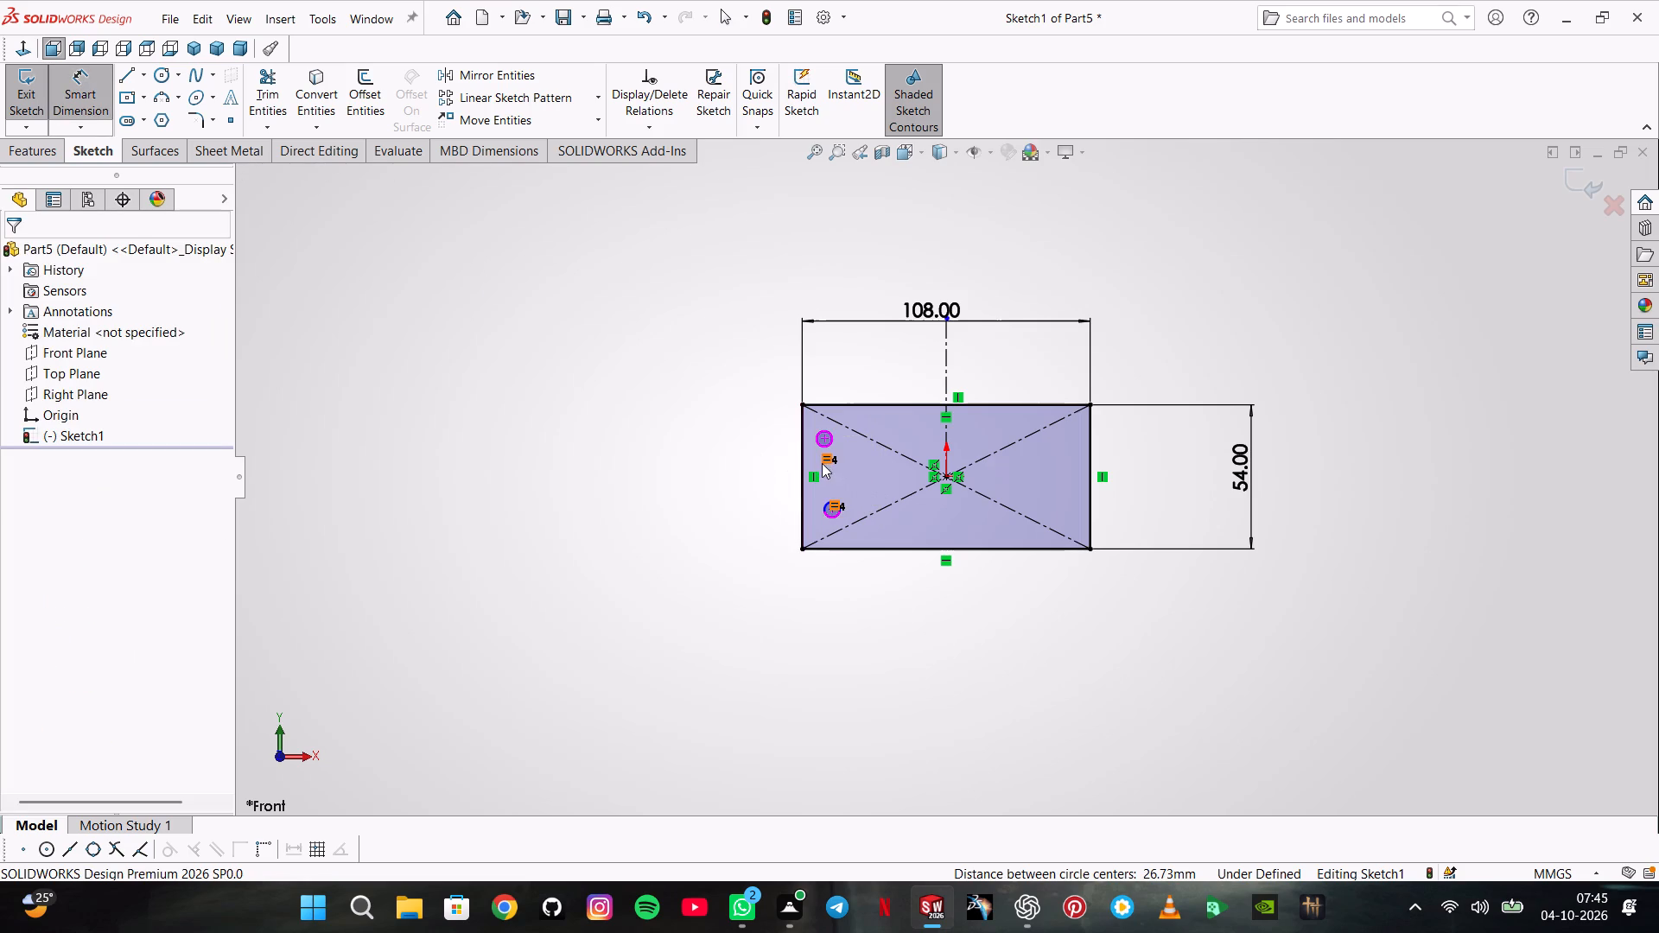
{"action": "left_click", "coordinate": [820, 450]}
{"action": "left_click", "coordinate": [726, 453]}
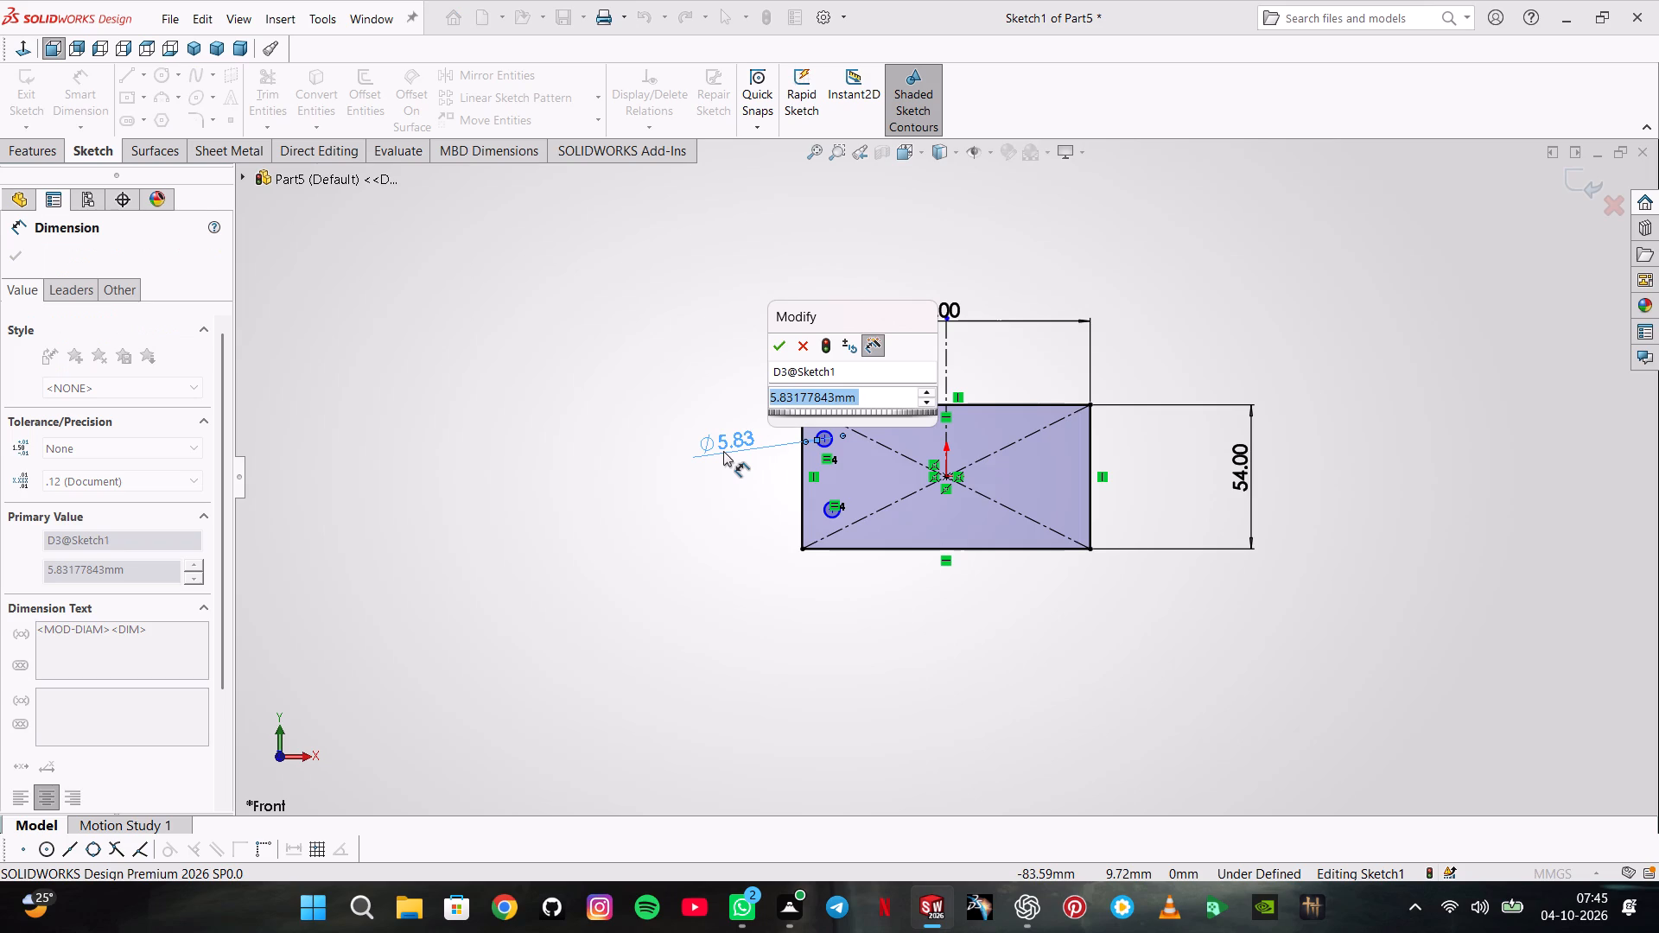
{"action": "key", "text": "8"}
{"action": "key", "text": "Return"}
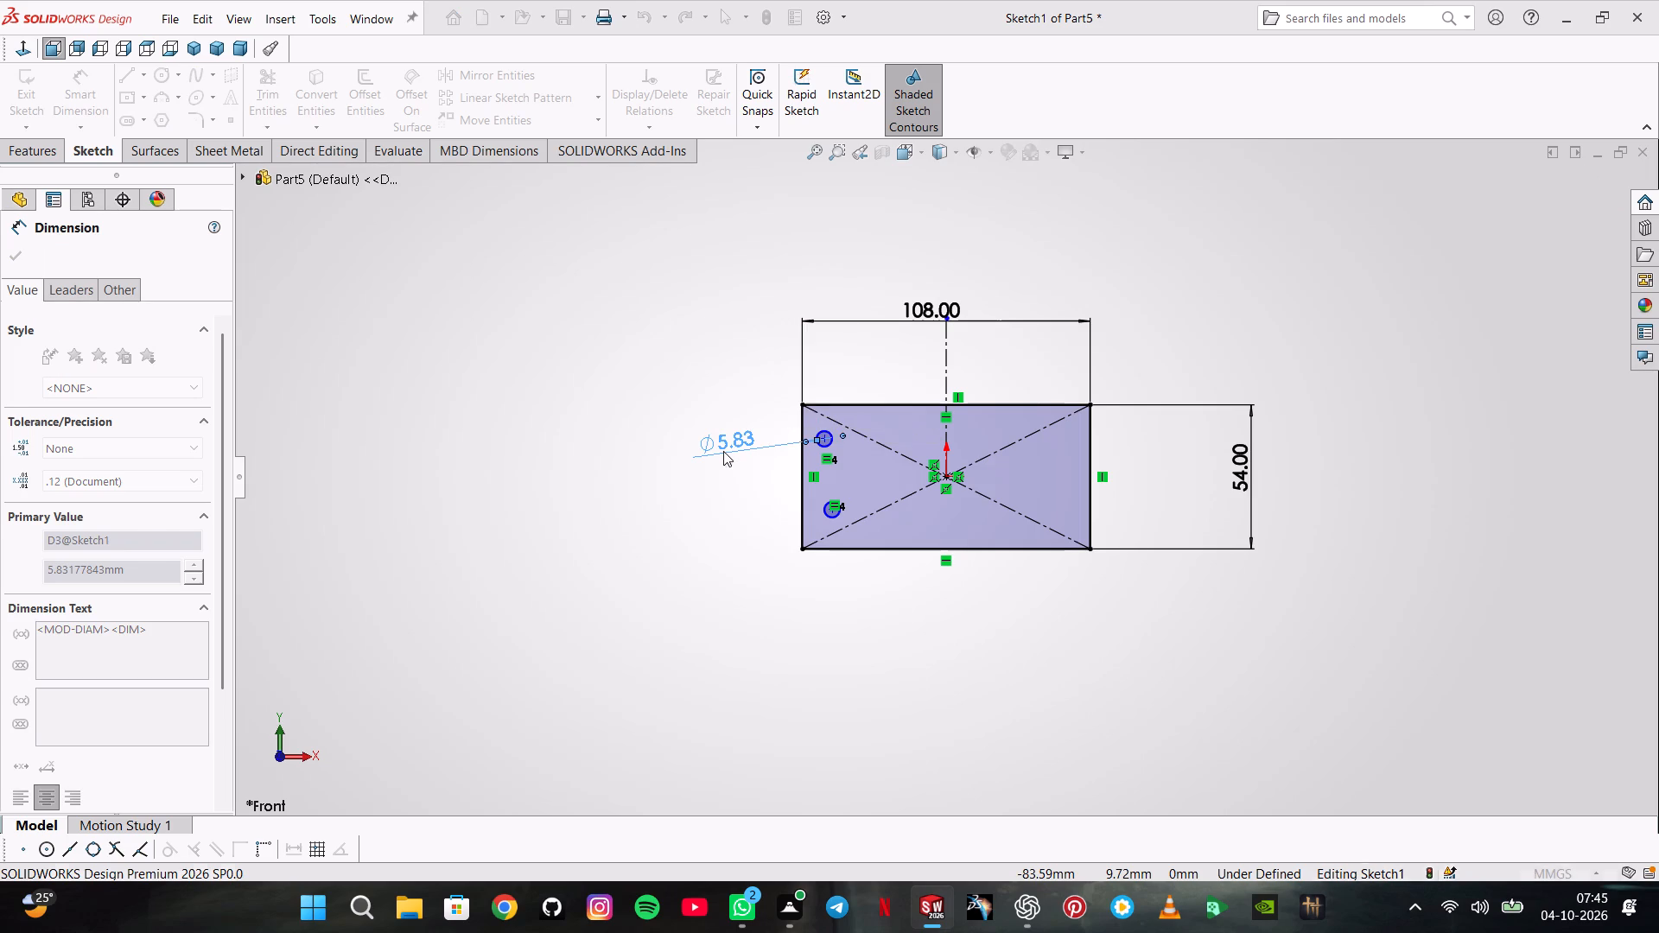
Position the upper circle's centre 10 mm from the rectangle's top edge and 10 mm from its left edge.
{"action": "left_click", "coordinate": [828, 438]}
{"action": "left_click", "coordinate": [820, 404]}
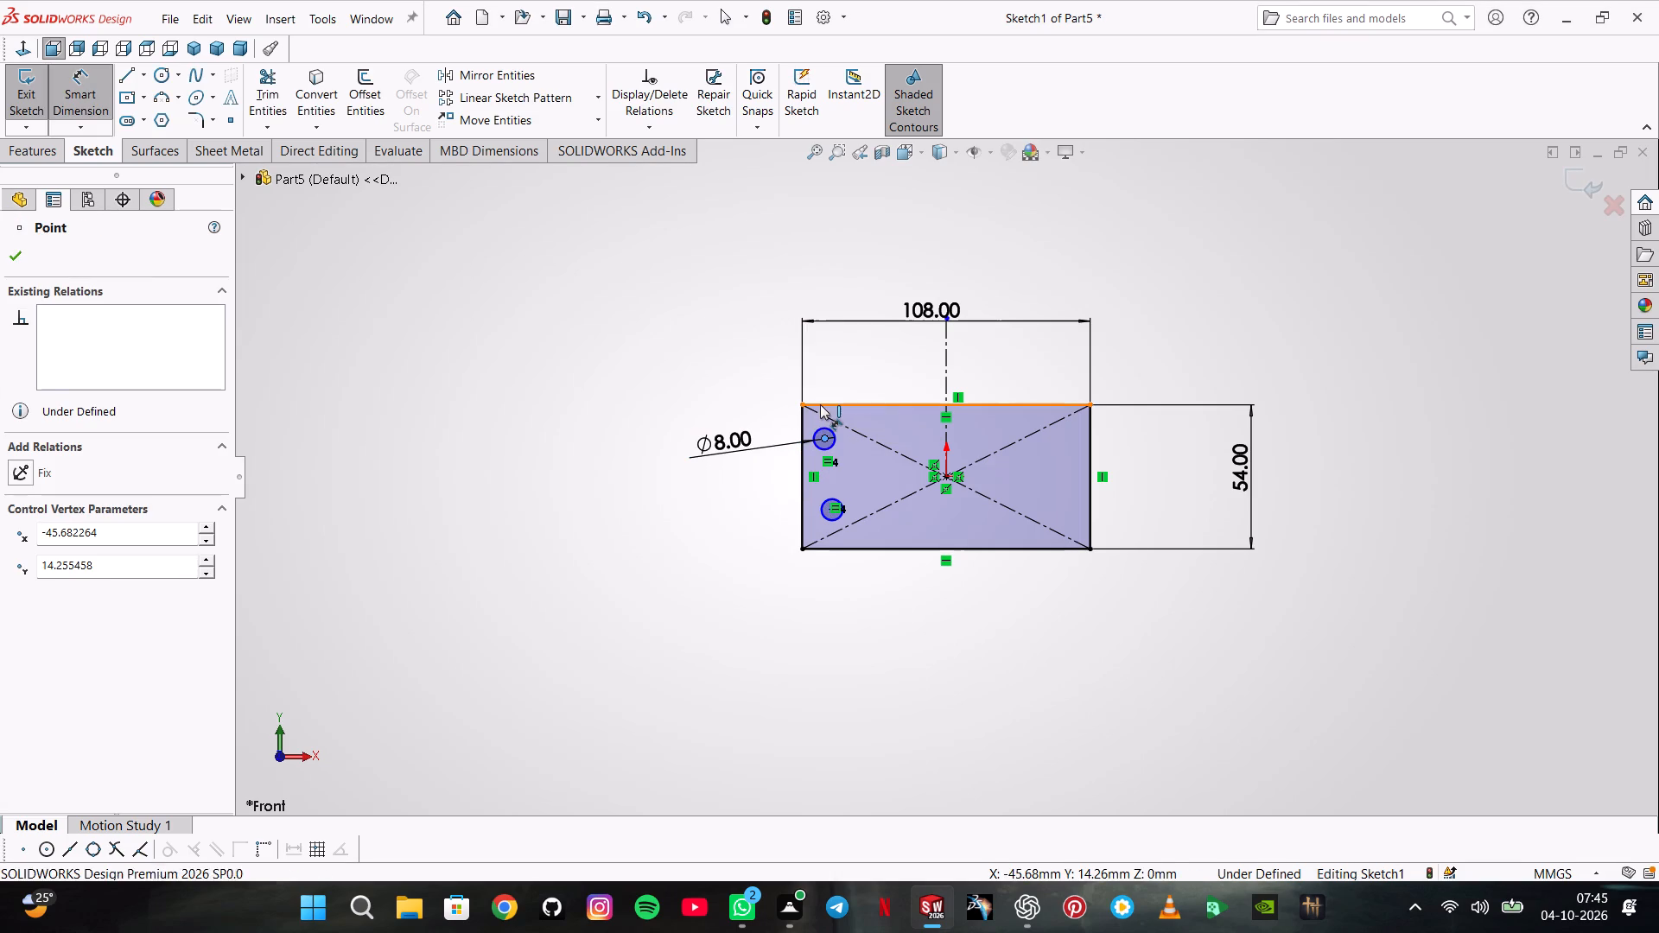
{"action": "left_click", "coordinate": [732, 432]}
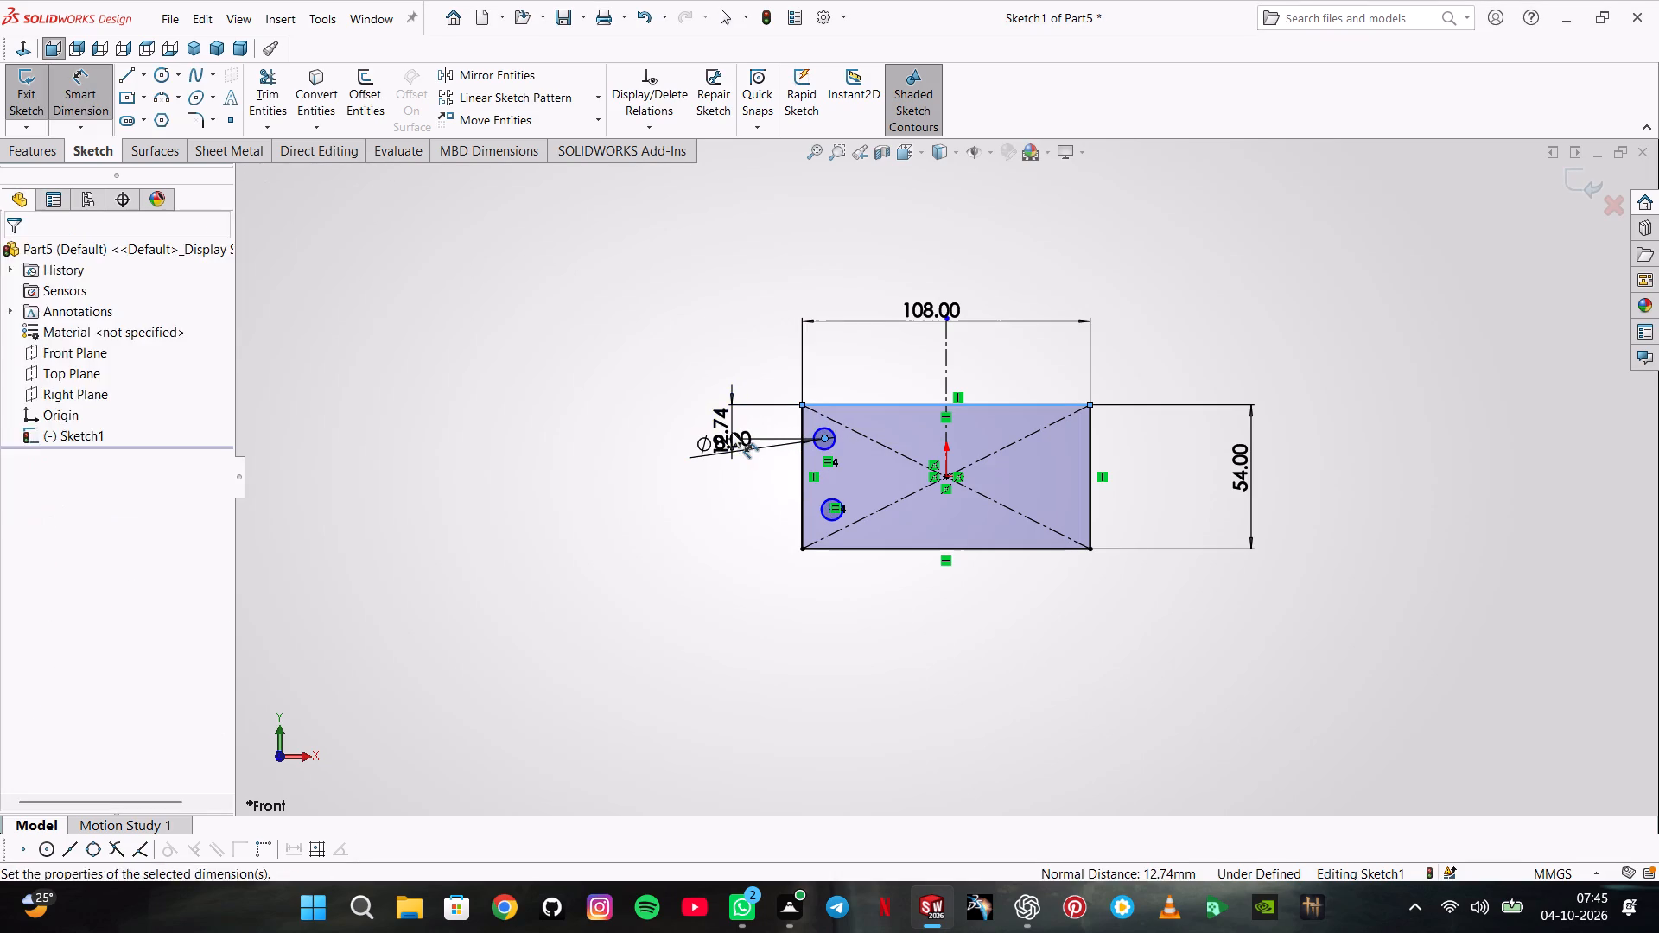
{"action": "type", "text": "10"}
{"action": "key", "text": "Return"}
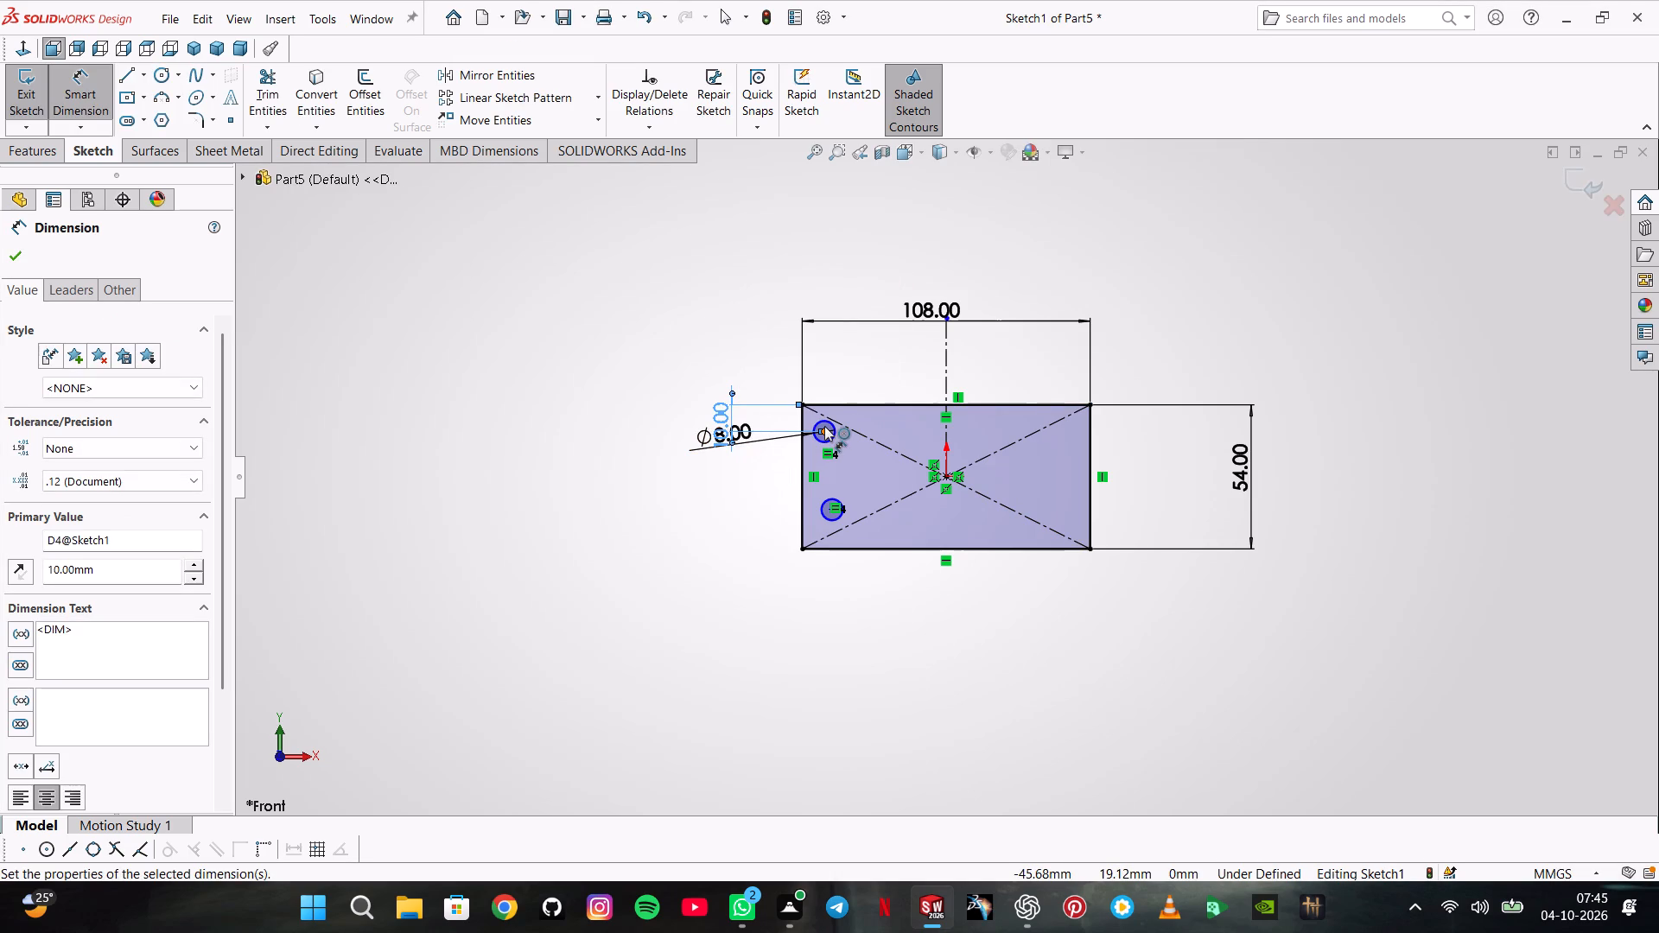
{"action": "left_click", "coordinate": [828, 429]}
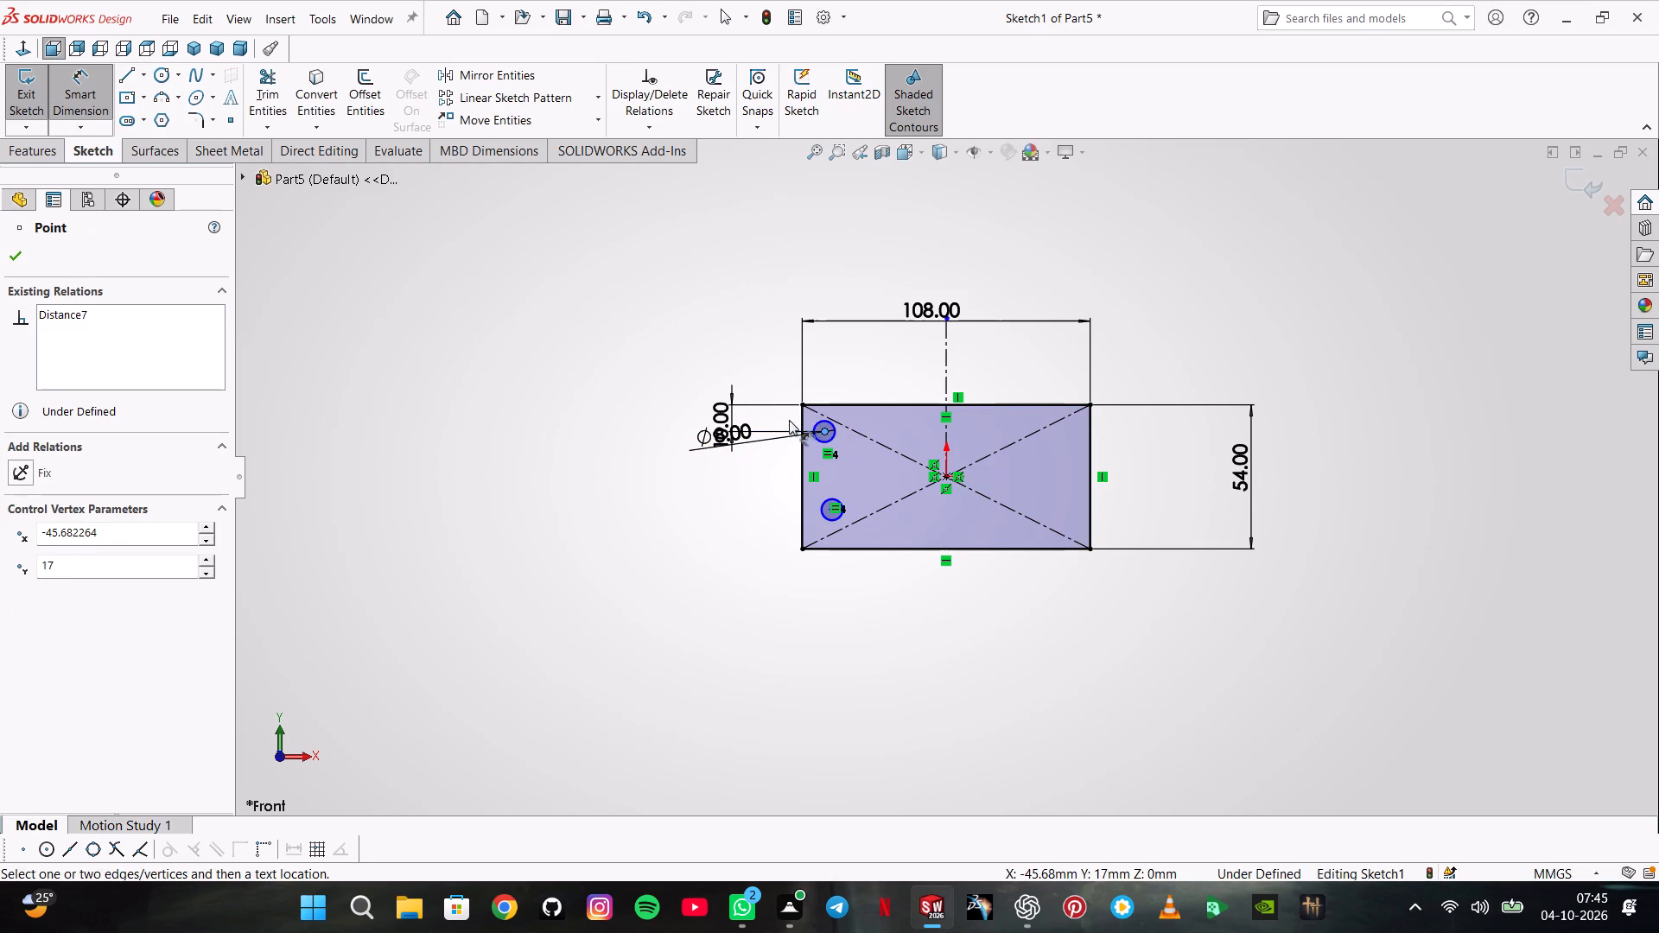
{"action": "left_click", "coordinate": [798, 420]}
{"action": "left_click", "coordinate": [826, 378]}
{"action": "type", "text": "10"}
{"action": "key", "text": "Return"}
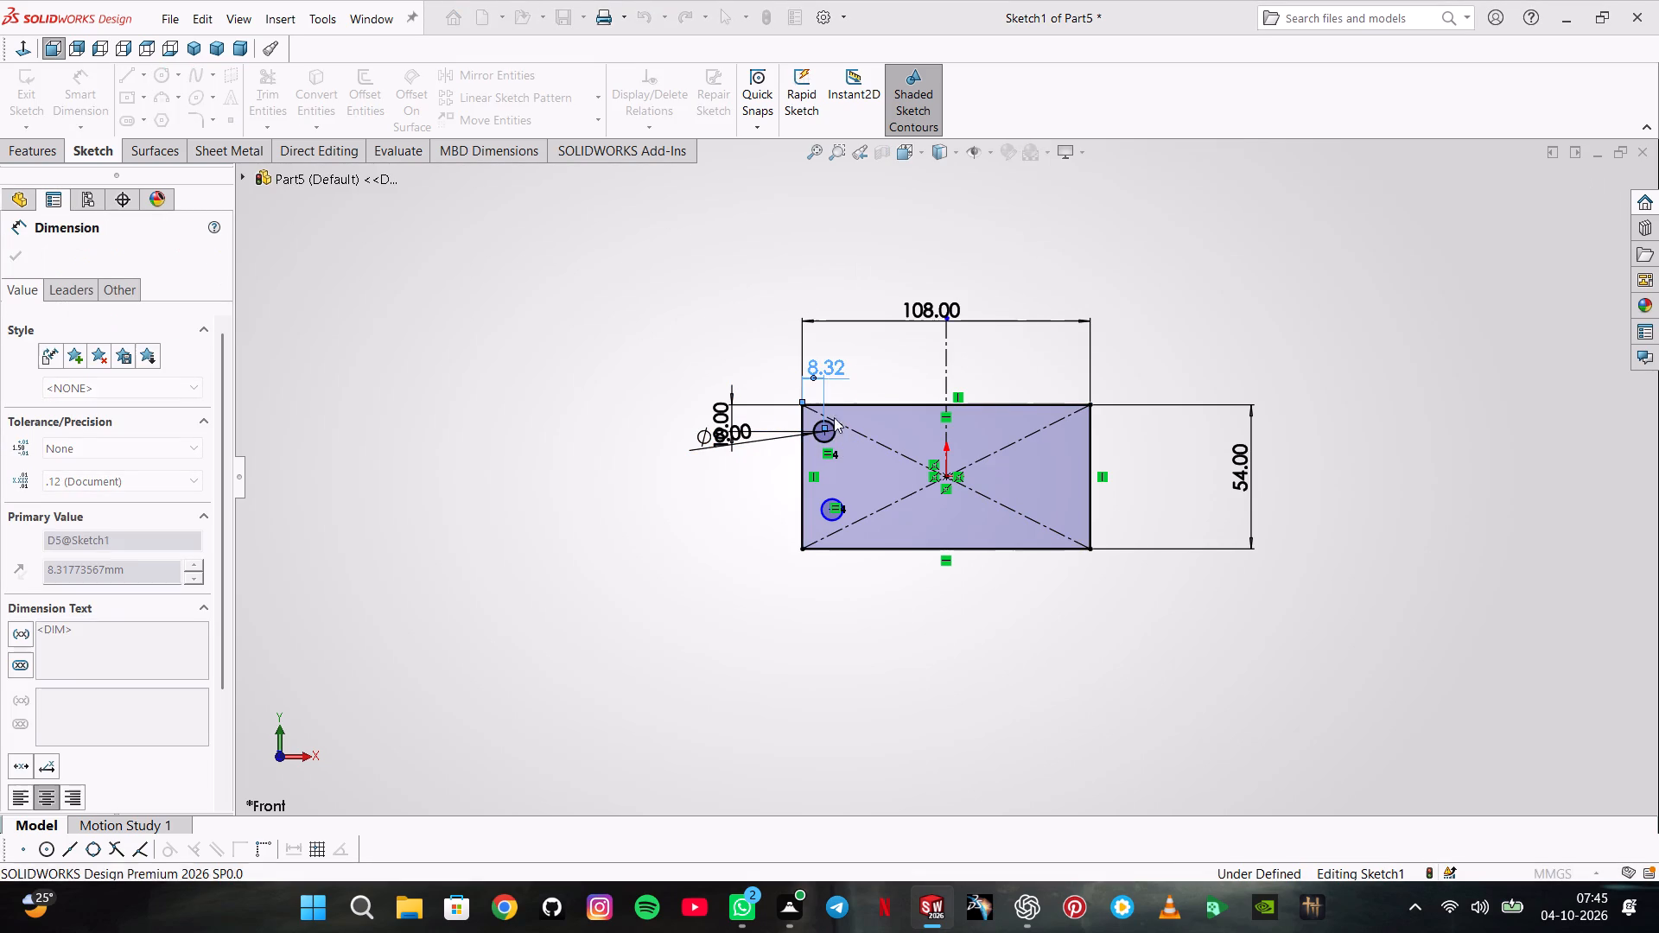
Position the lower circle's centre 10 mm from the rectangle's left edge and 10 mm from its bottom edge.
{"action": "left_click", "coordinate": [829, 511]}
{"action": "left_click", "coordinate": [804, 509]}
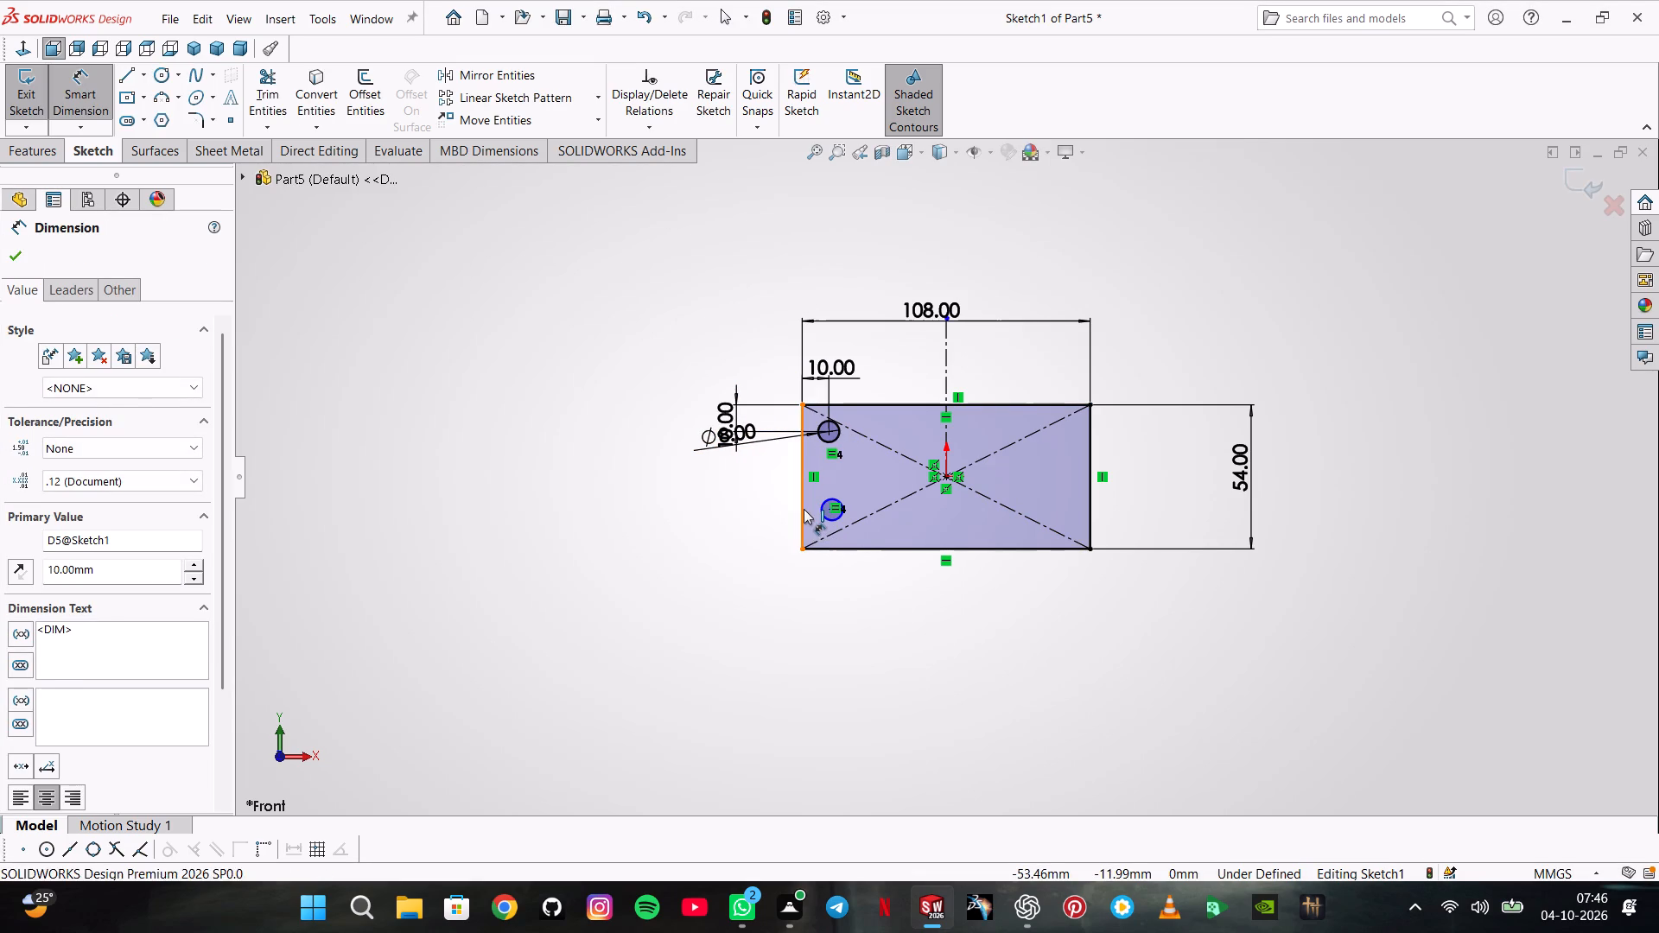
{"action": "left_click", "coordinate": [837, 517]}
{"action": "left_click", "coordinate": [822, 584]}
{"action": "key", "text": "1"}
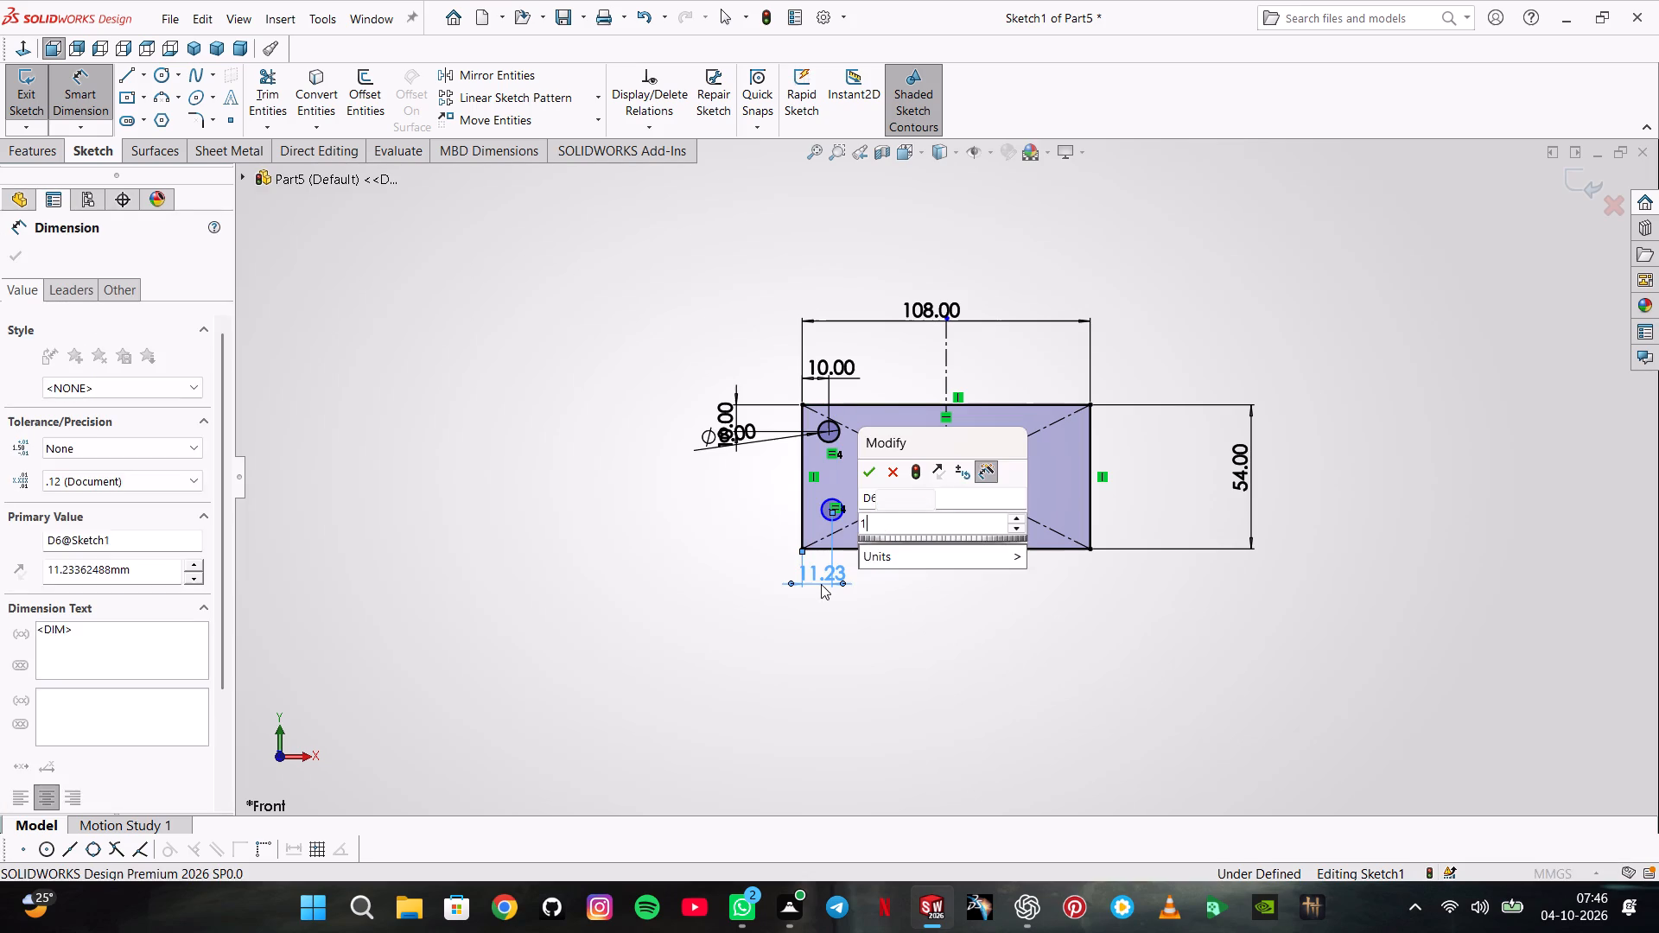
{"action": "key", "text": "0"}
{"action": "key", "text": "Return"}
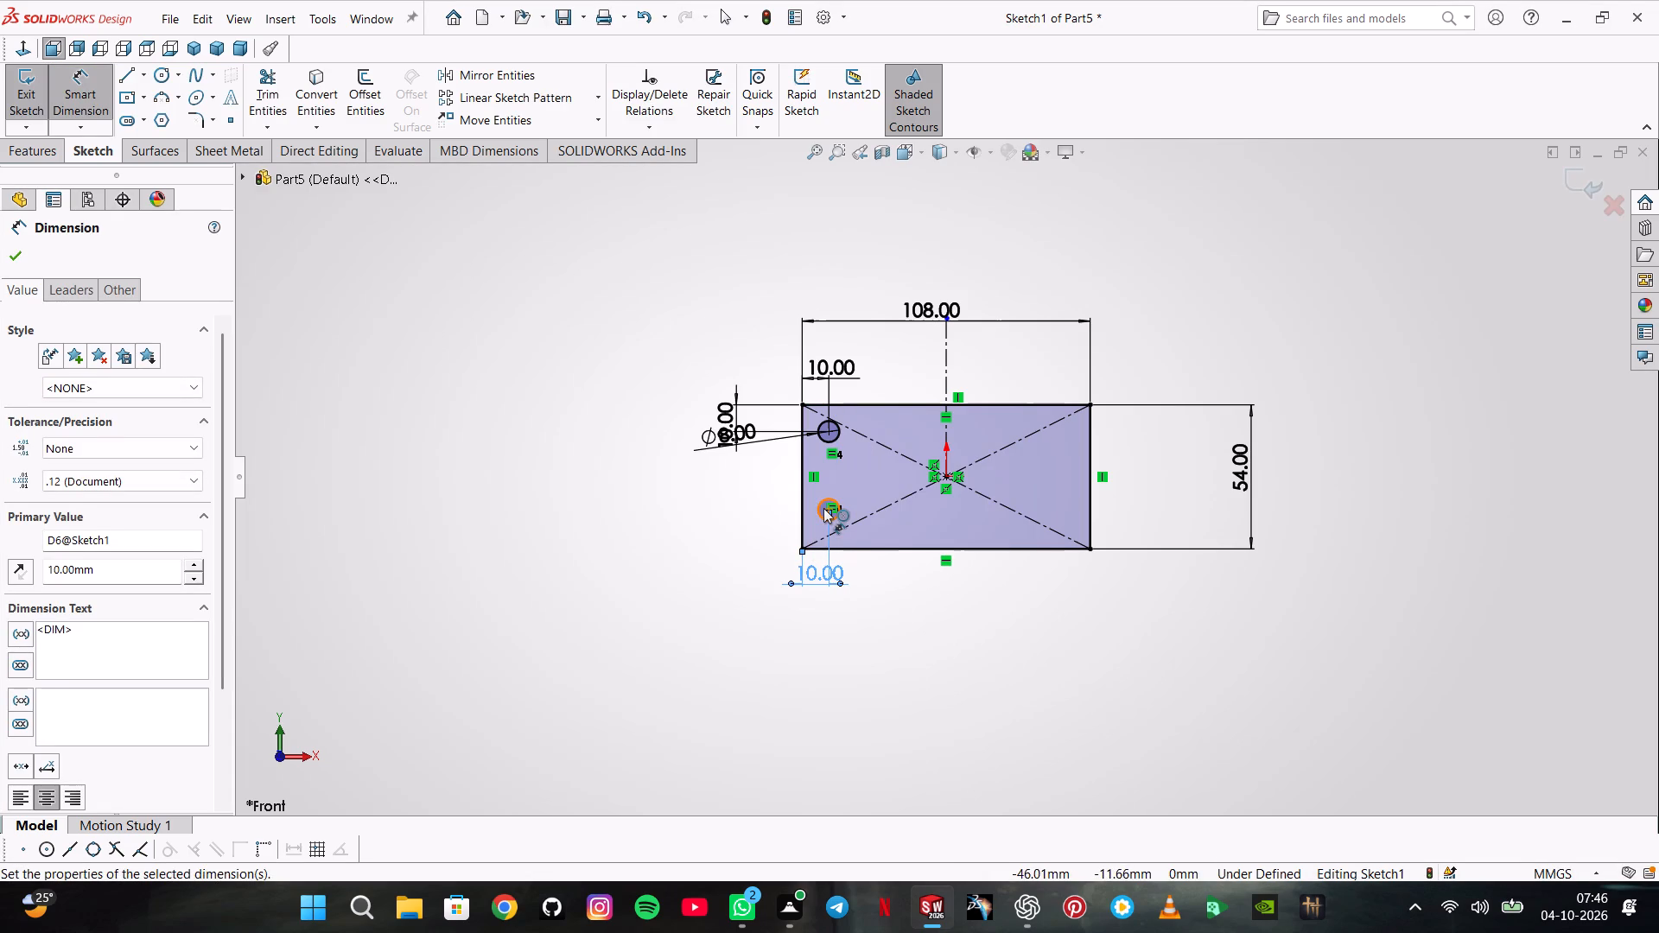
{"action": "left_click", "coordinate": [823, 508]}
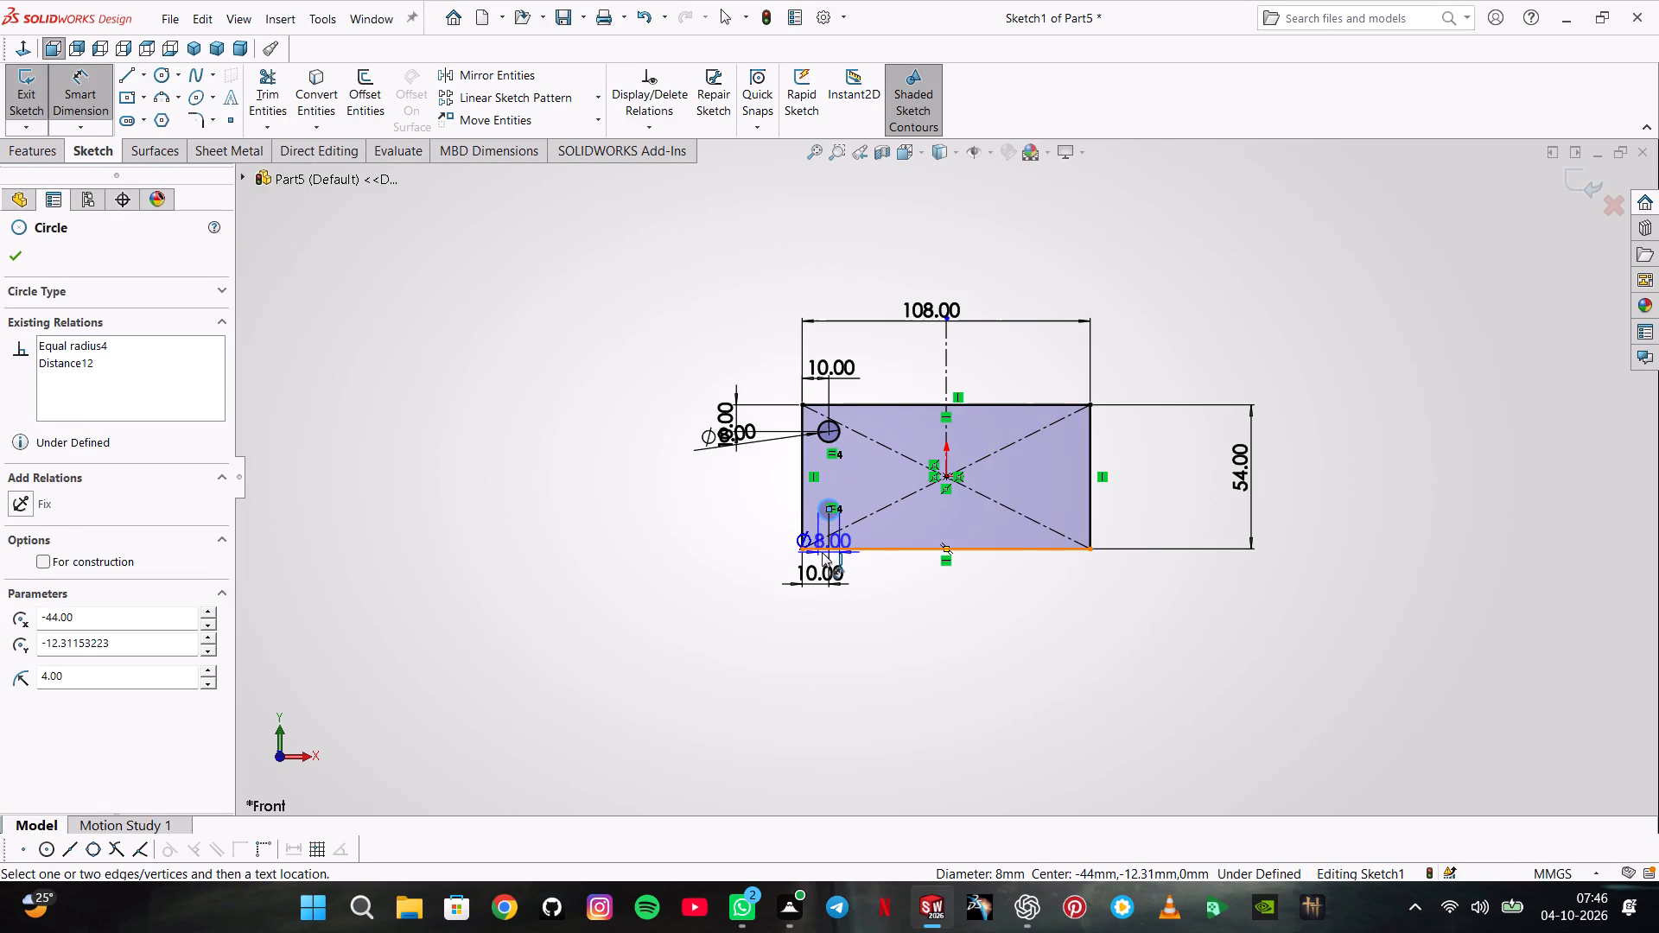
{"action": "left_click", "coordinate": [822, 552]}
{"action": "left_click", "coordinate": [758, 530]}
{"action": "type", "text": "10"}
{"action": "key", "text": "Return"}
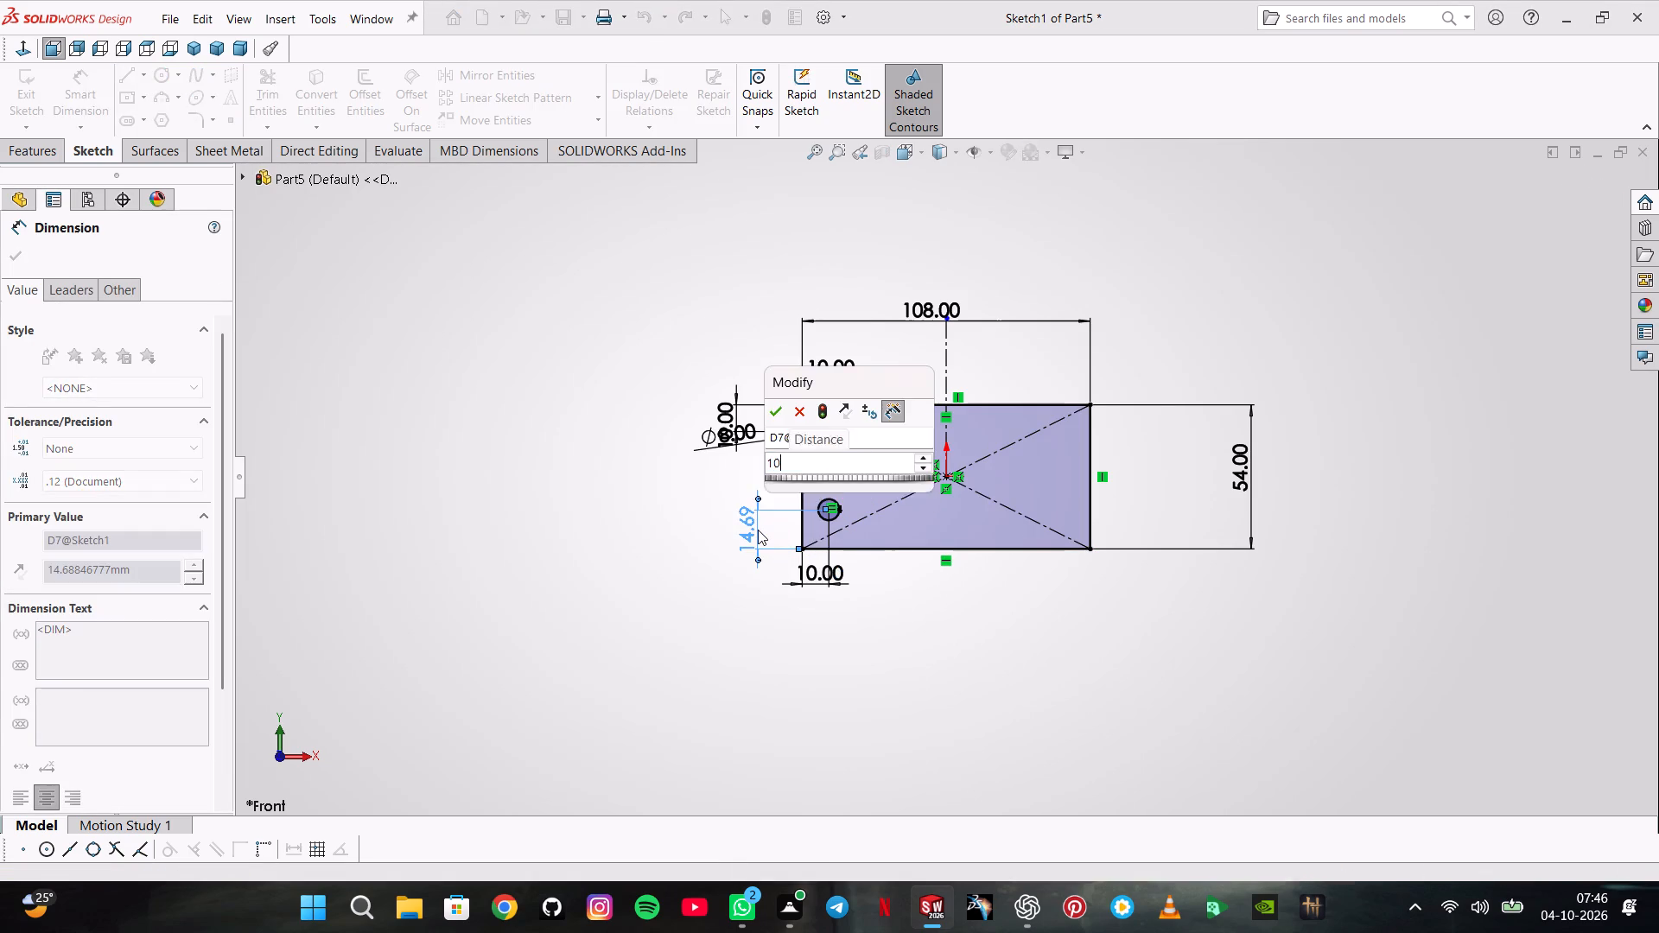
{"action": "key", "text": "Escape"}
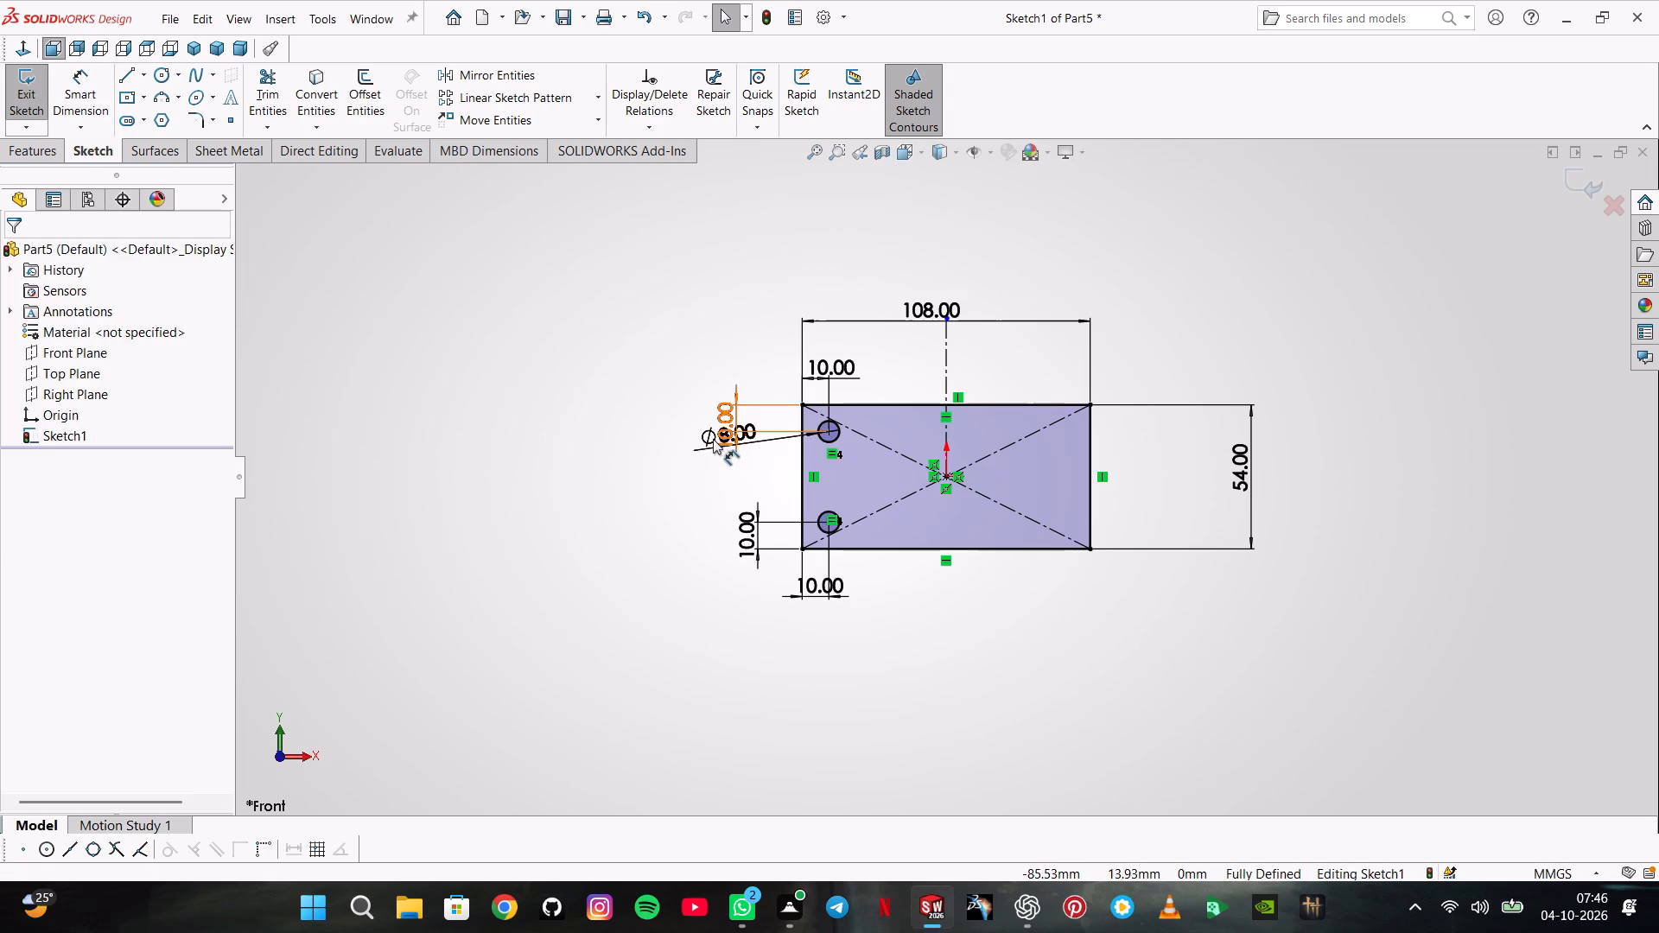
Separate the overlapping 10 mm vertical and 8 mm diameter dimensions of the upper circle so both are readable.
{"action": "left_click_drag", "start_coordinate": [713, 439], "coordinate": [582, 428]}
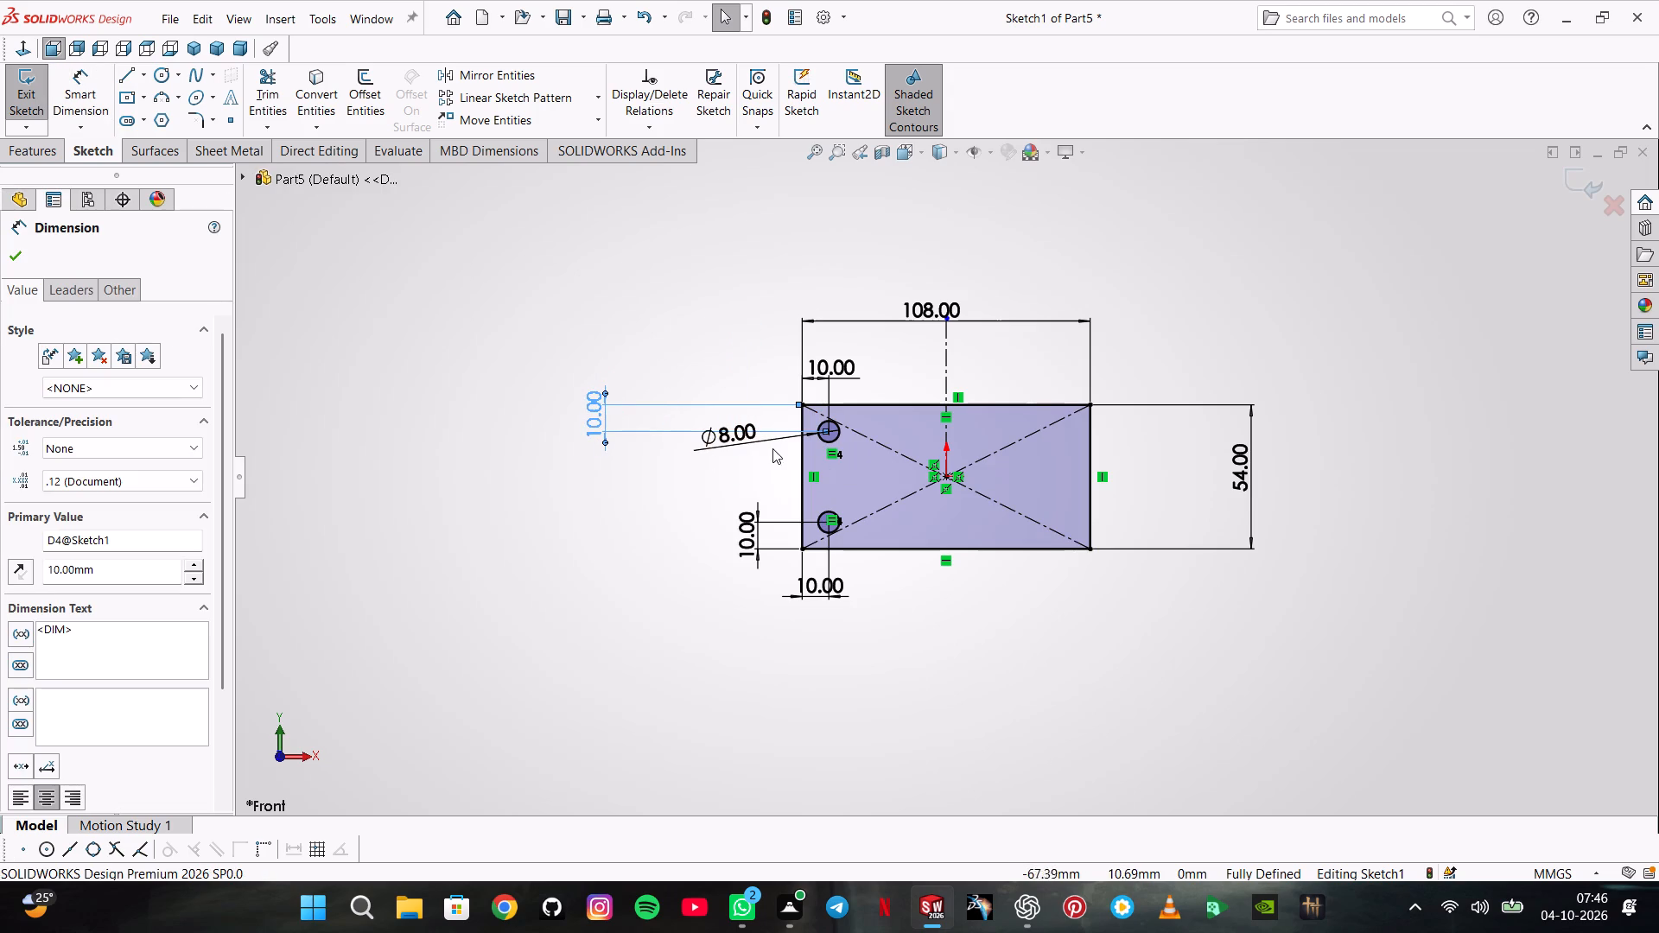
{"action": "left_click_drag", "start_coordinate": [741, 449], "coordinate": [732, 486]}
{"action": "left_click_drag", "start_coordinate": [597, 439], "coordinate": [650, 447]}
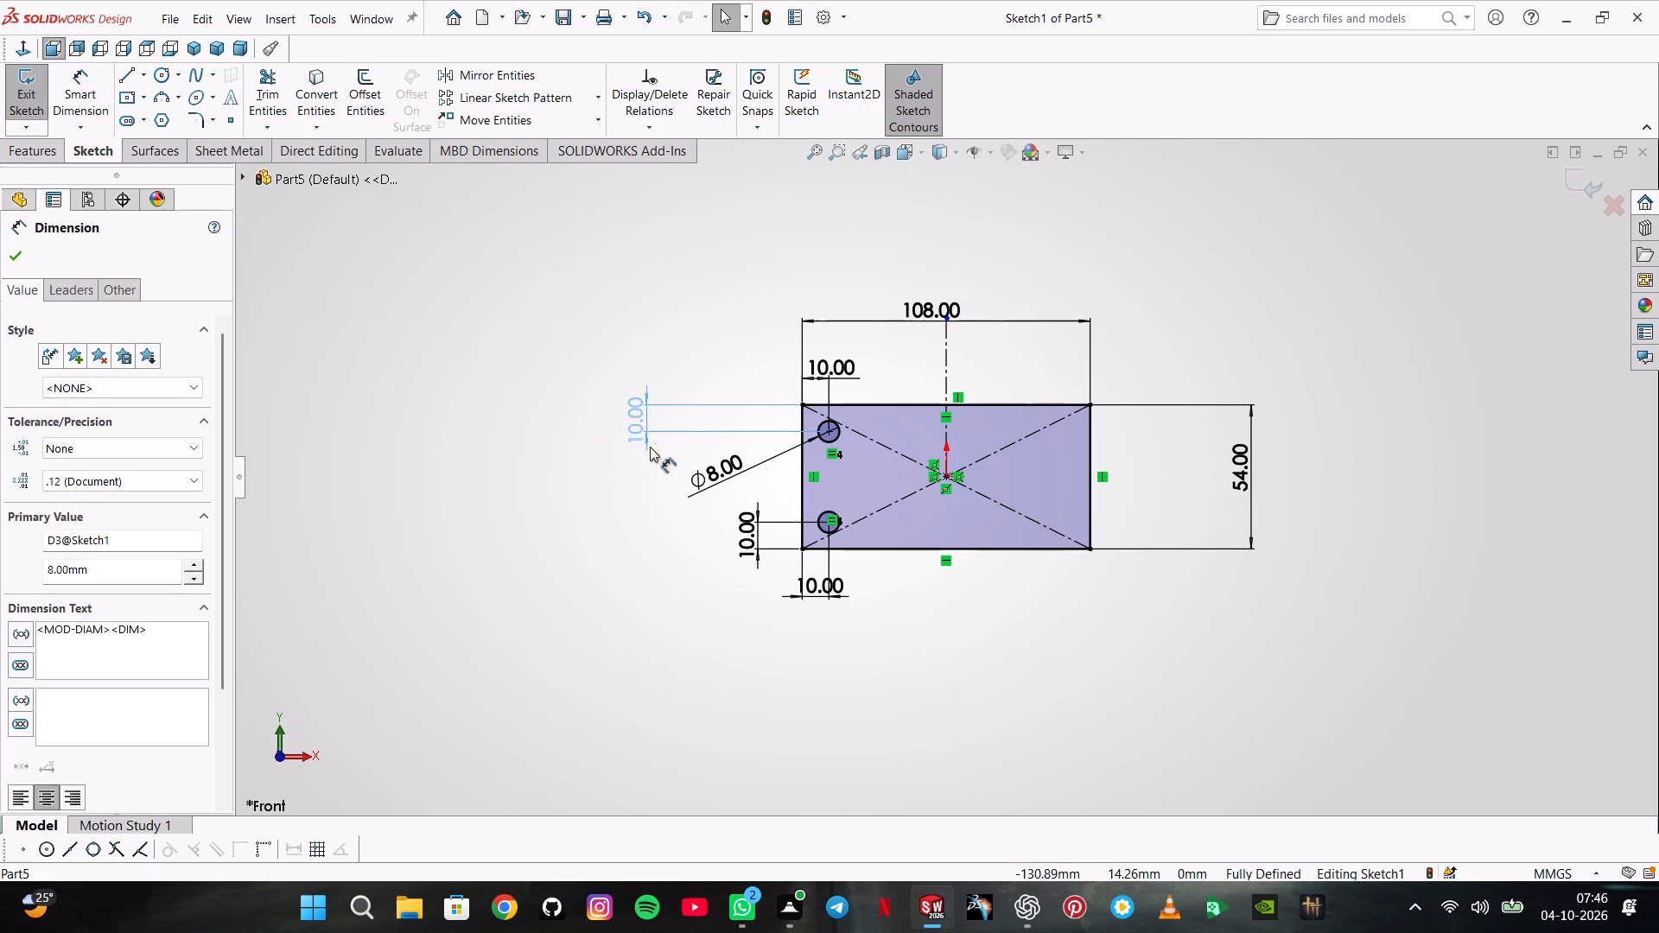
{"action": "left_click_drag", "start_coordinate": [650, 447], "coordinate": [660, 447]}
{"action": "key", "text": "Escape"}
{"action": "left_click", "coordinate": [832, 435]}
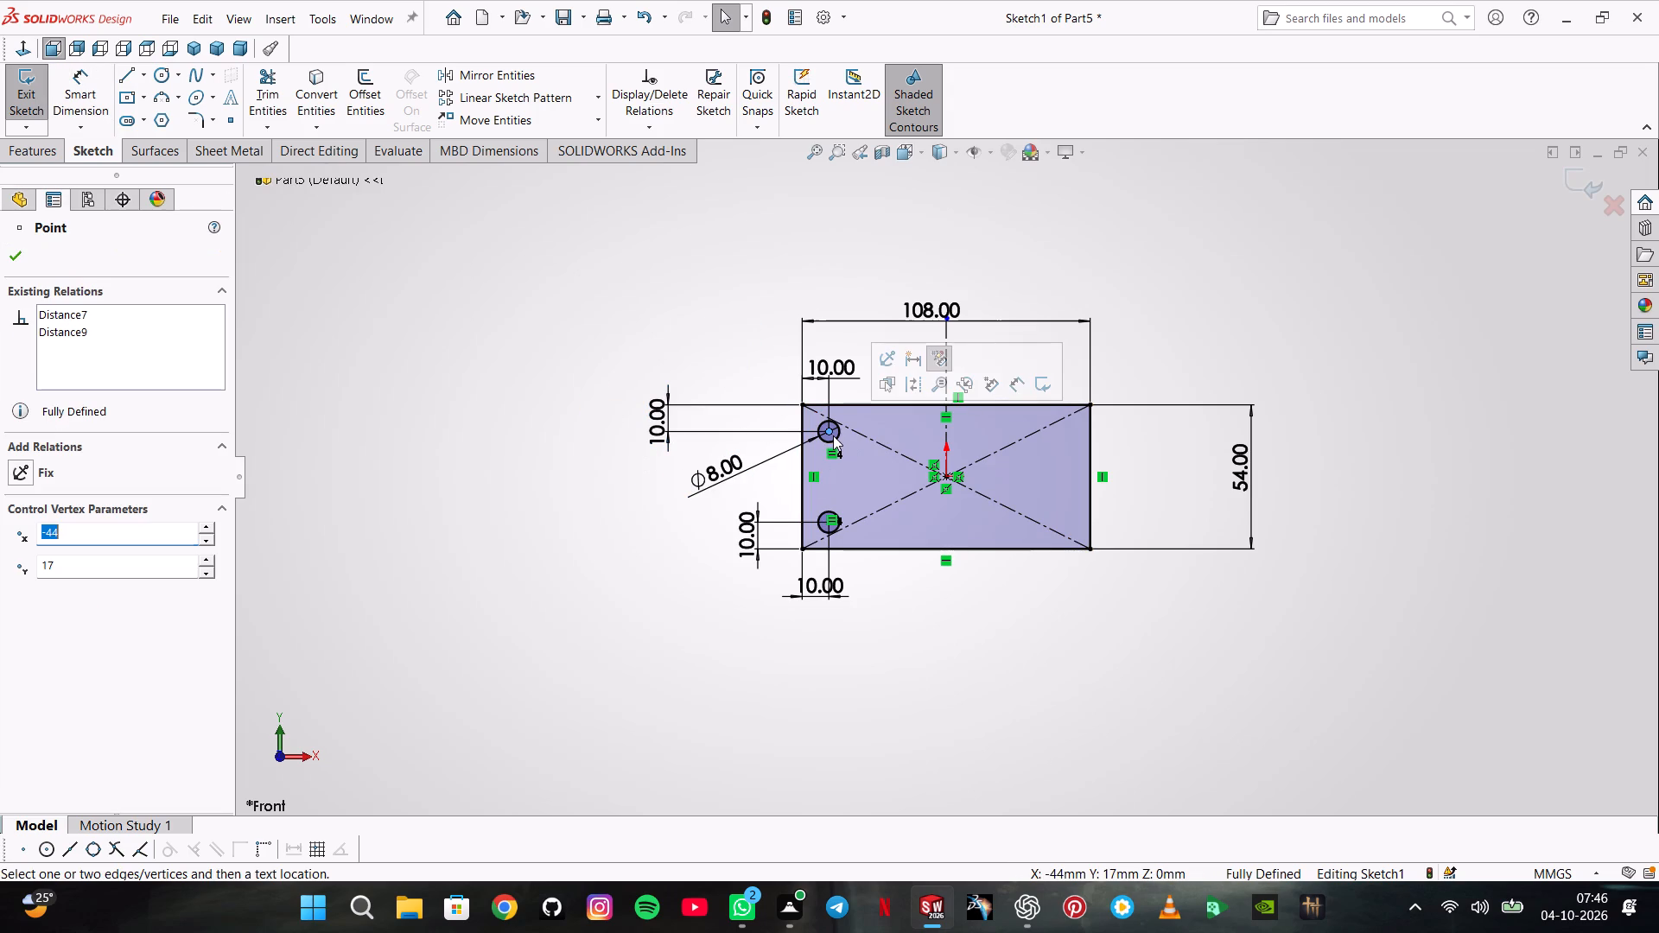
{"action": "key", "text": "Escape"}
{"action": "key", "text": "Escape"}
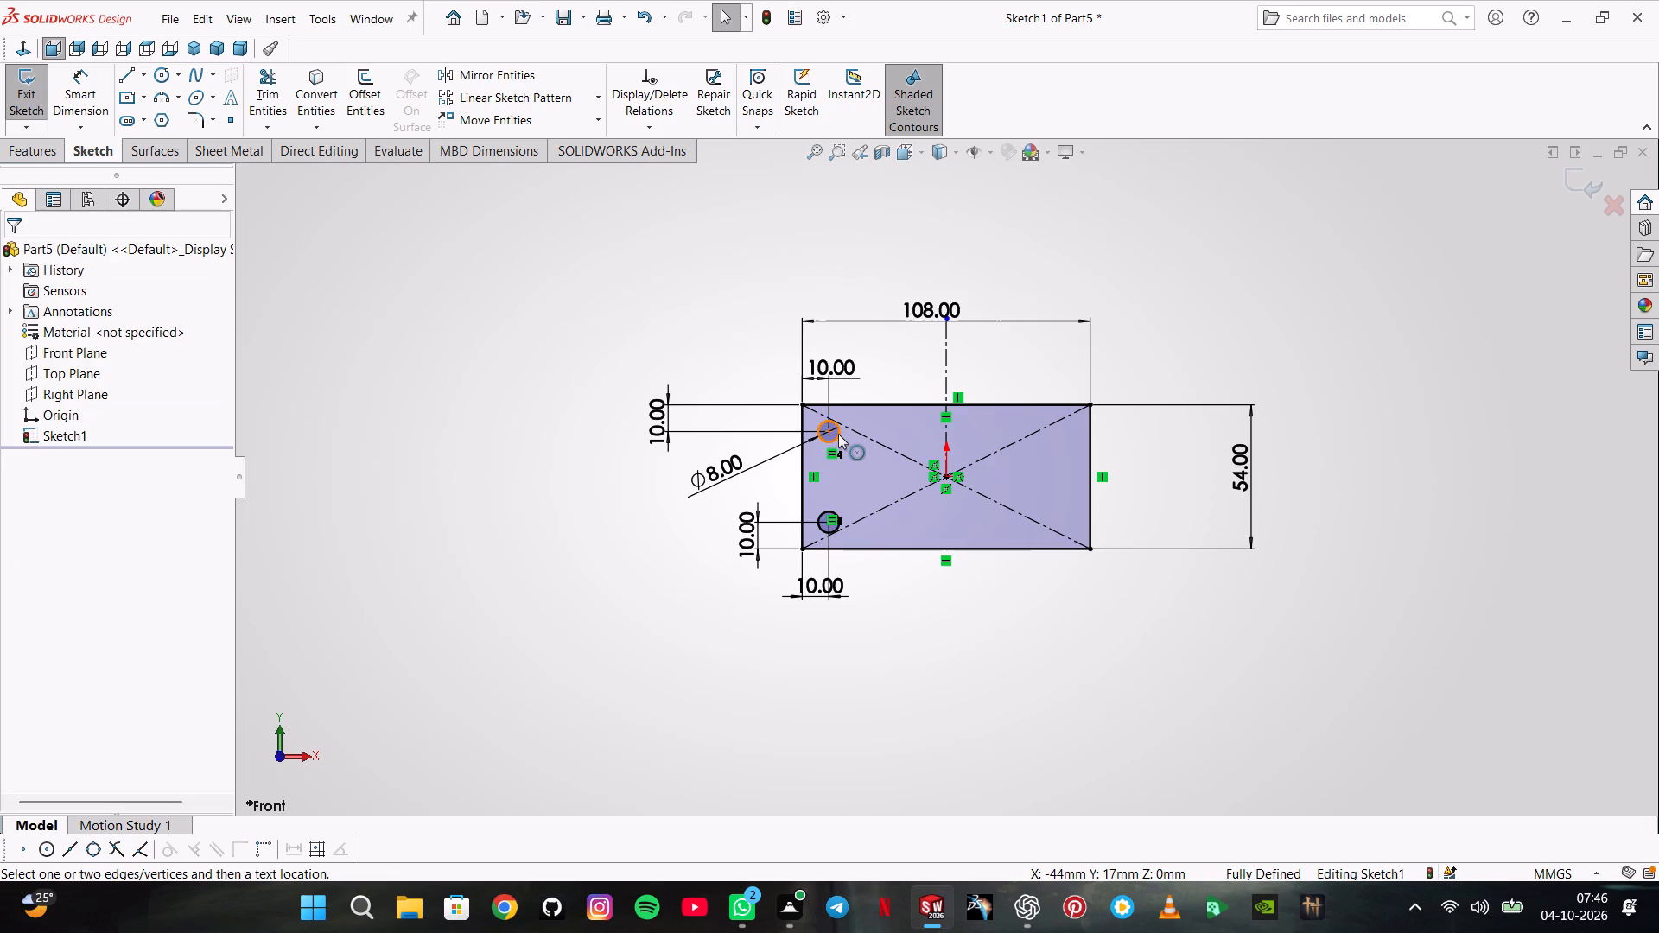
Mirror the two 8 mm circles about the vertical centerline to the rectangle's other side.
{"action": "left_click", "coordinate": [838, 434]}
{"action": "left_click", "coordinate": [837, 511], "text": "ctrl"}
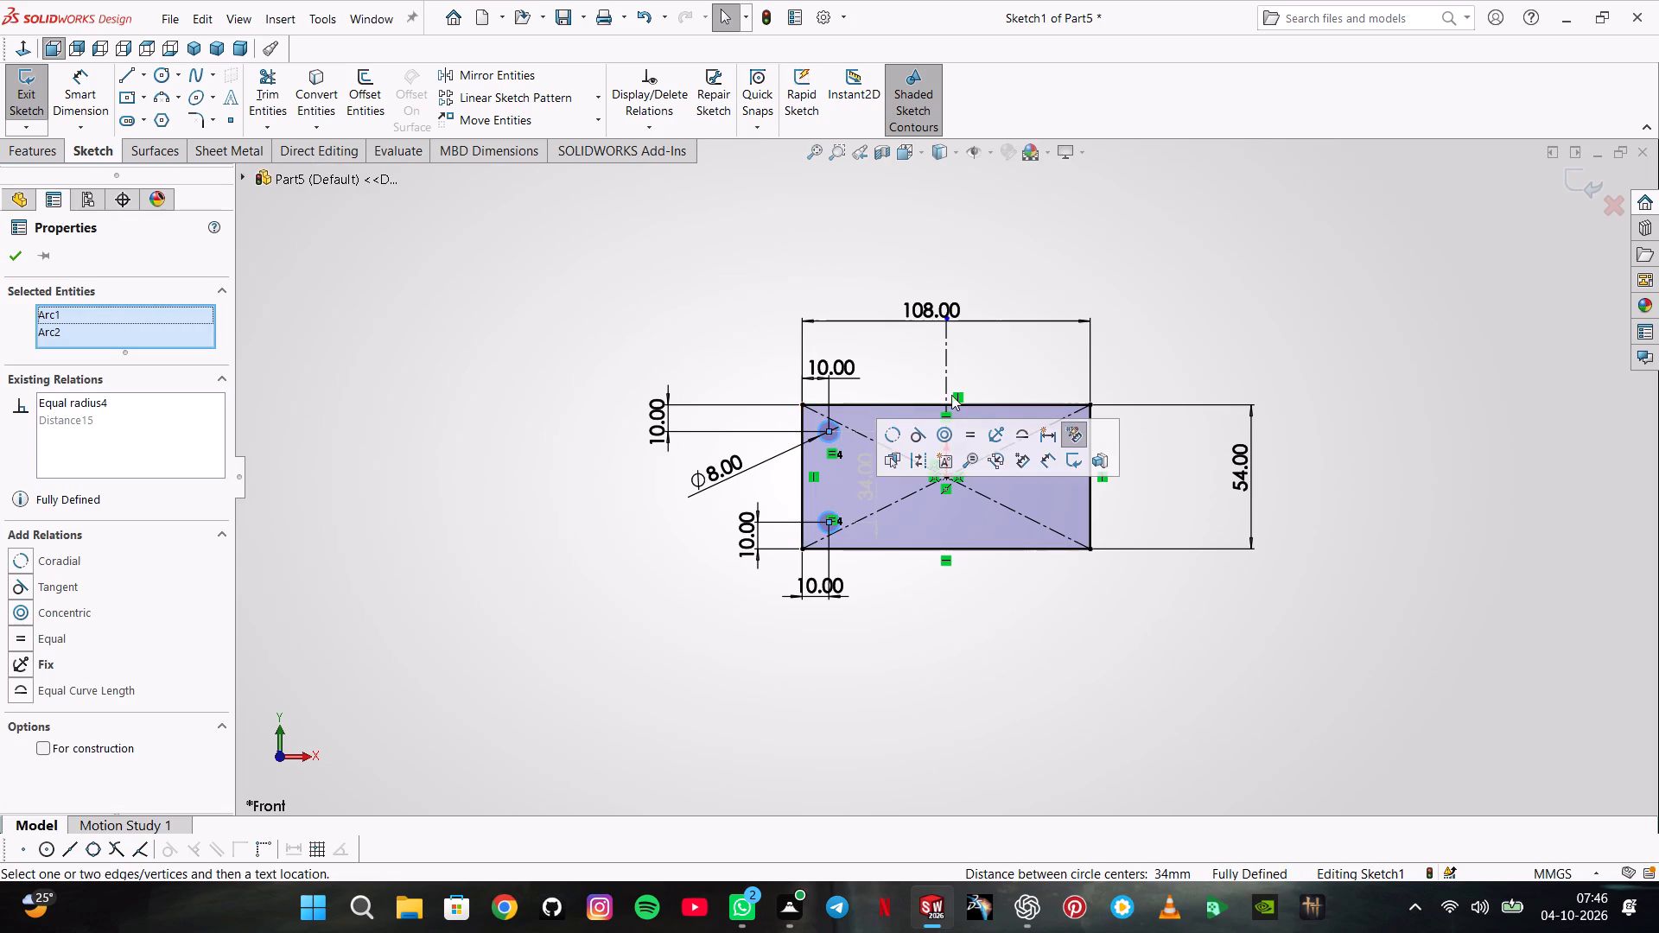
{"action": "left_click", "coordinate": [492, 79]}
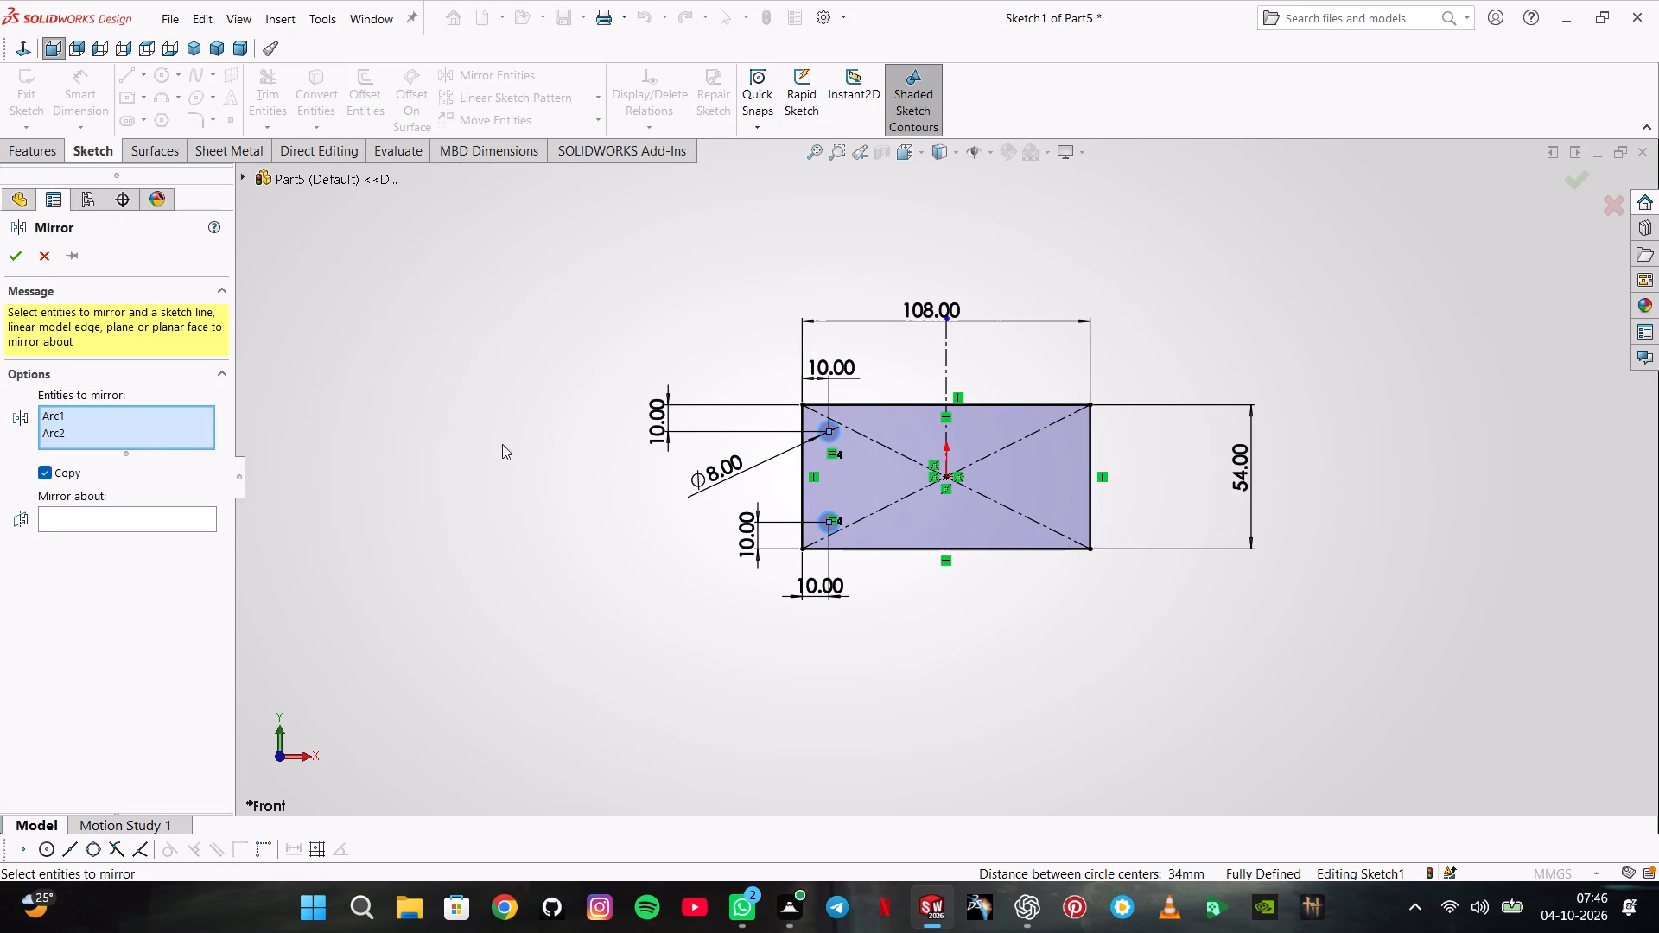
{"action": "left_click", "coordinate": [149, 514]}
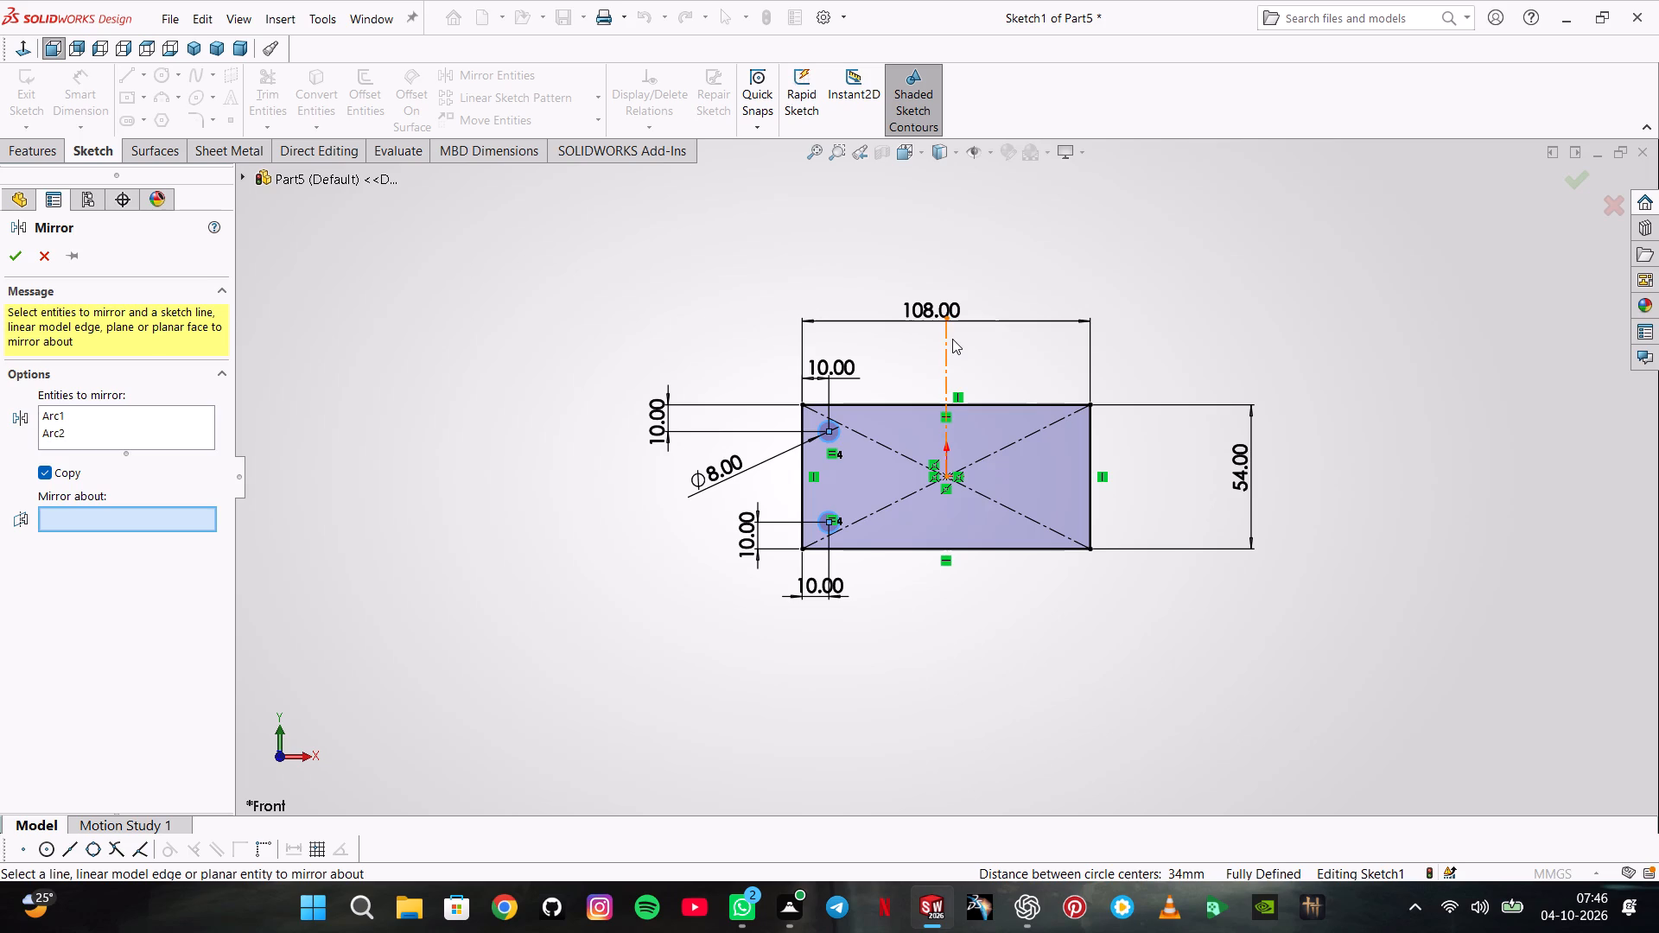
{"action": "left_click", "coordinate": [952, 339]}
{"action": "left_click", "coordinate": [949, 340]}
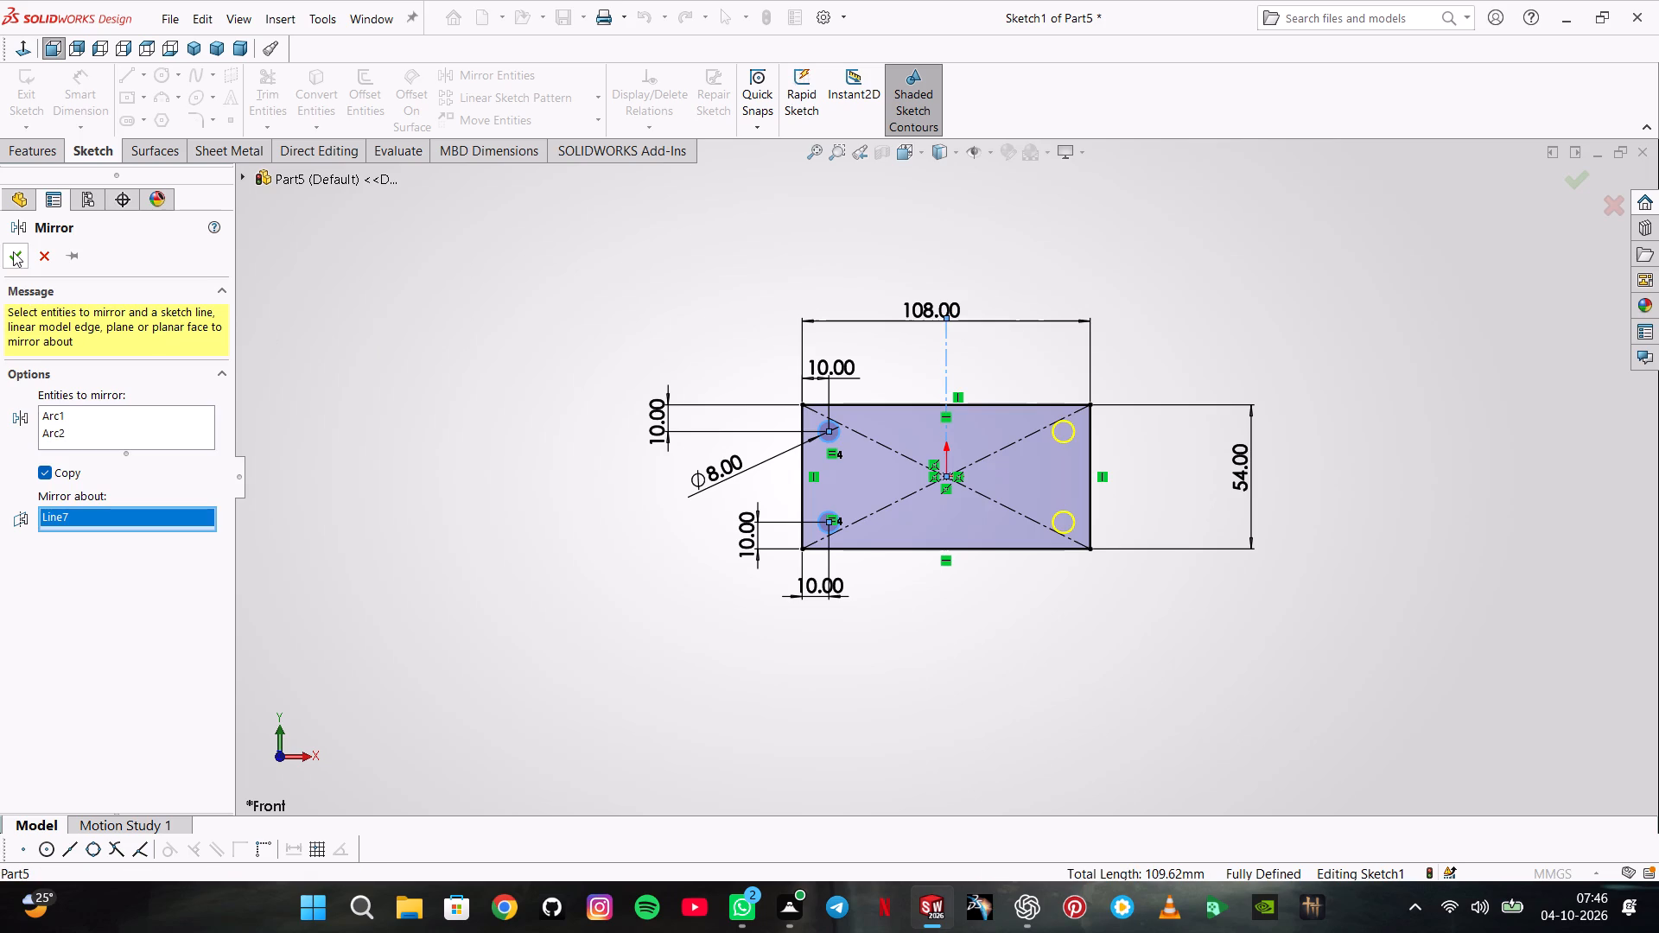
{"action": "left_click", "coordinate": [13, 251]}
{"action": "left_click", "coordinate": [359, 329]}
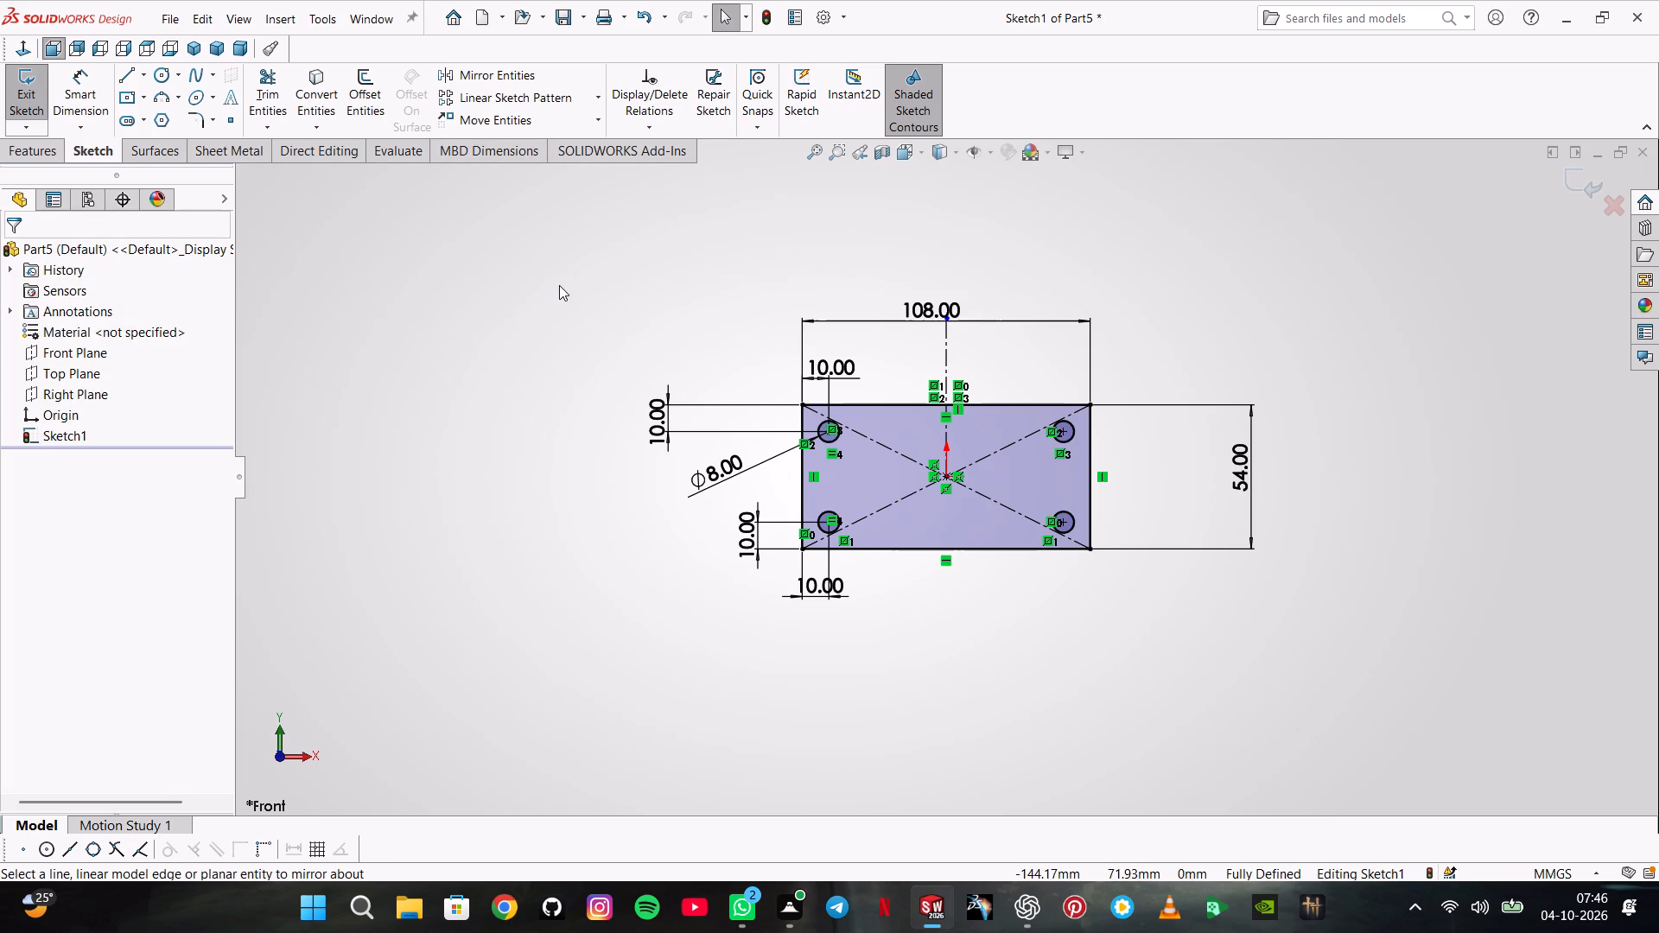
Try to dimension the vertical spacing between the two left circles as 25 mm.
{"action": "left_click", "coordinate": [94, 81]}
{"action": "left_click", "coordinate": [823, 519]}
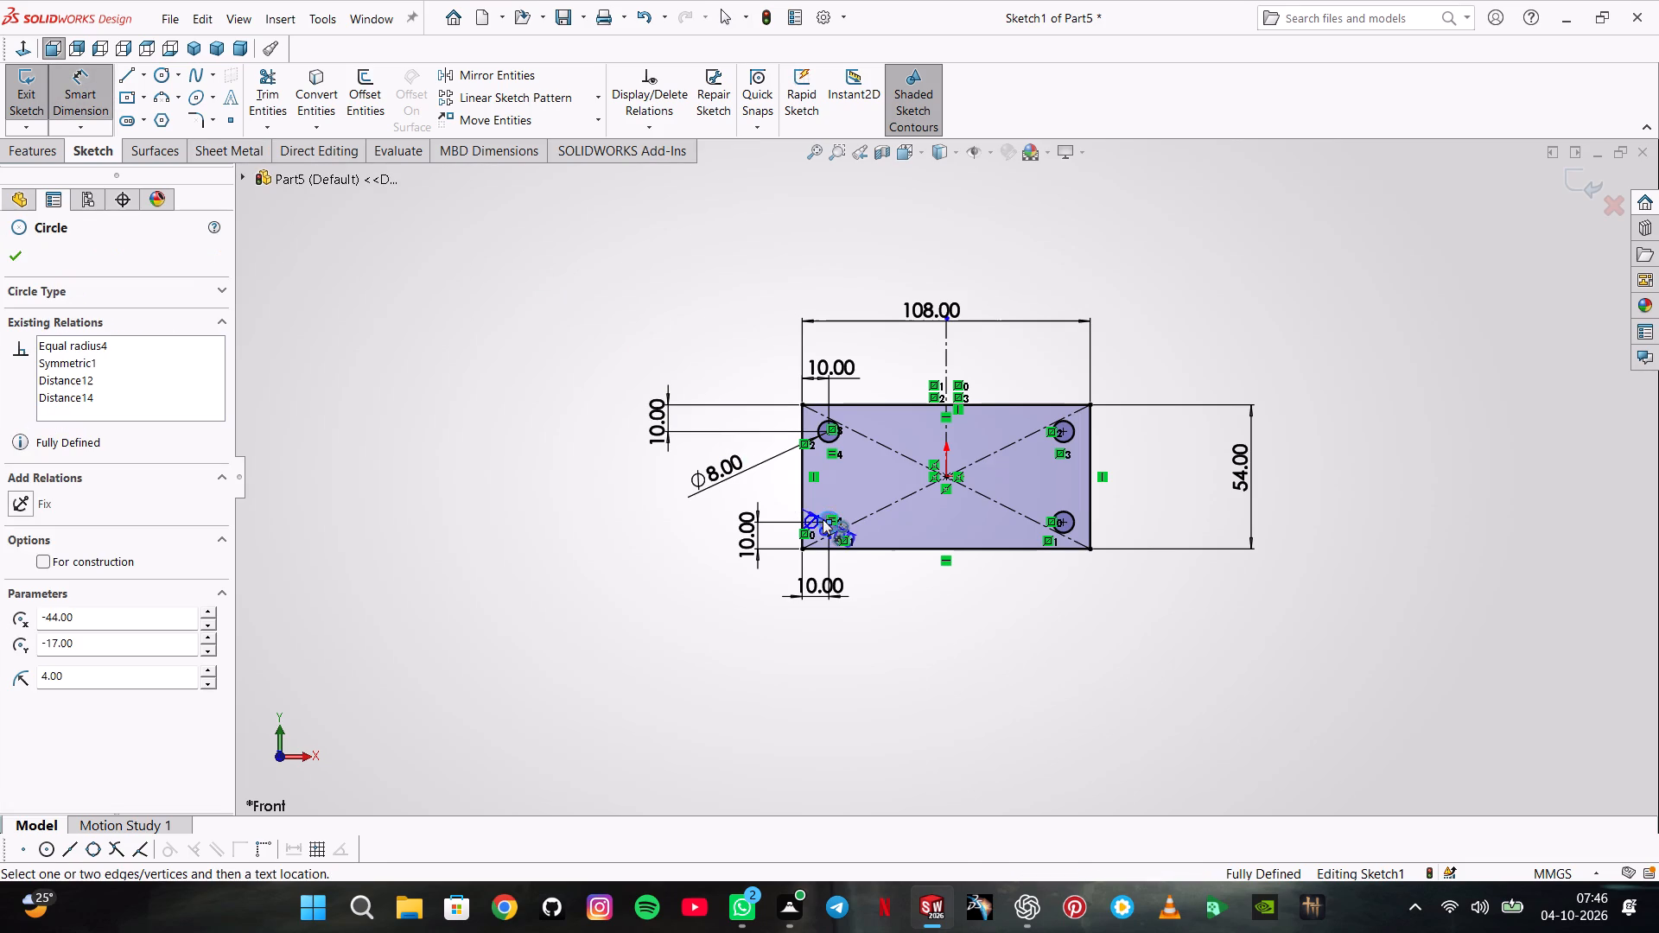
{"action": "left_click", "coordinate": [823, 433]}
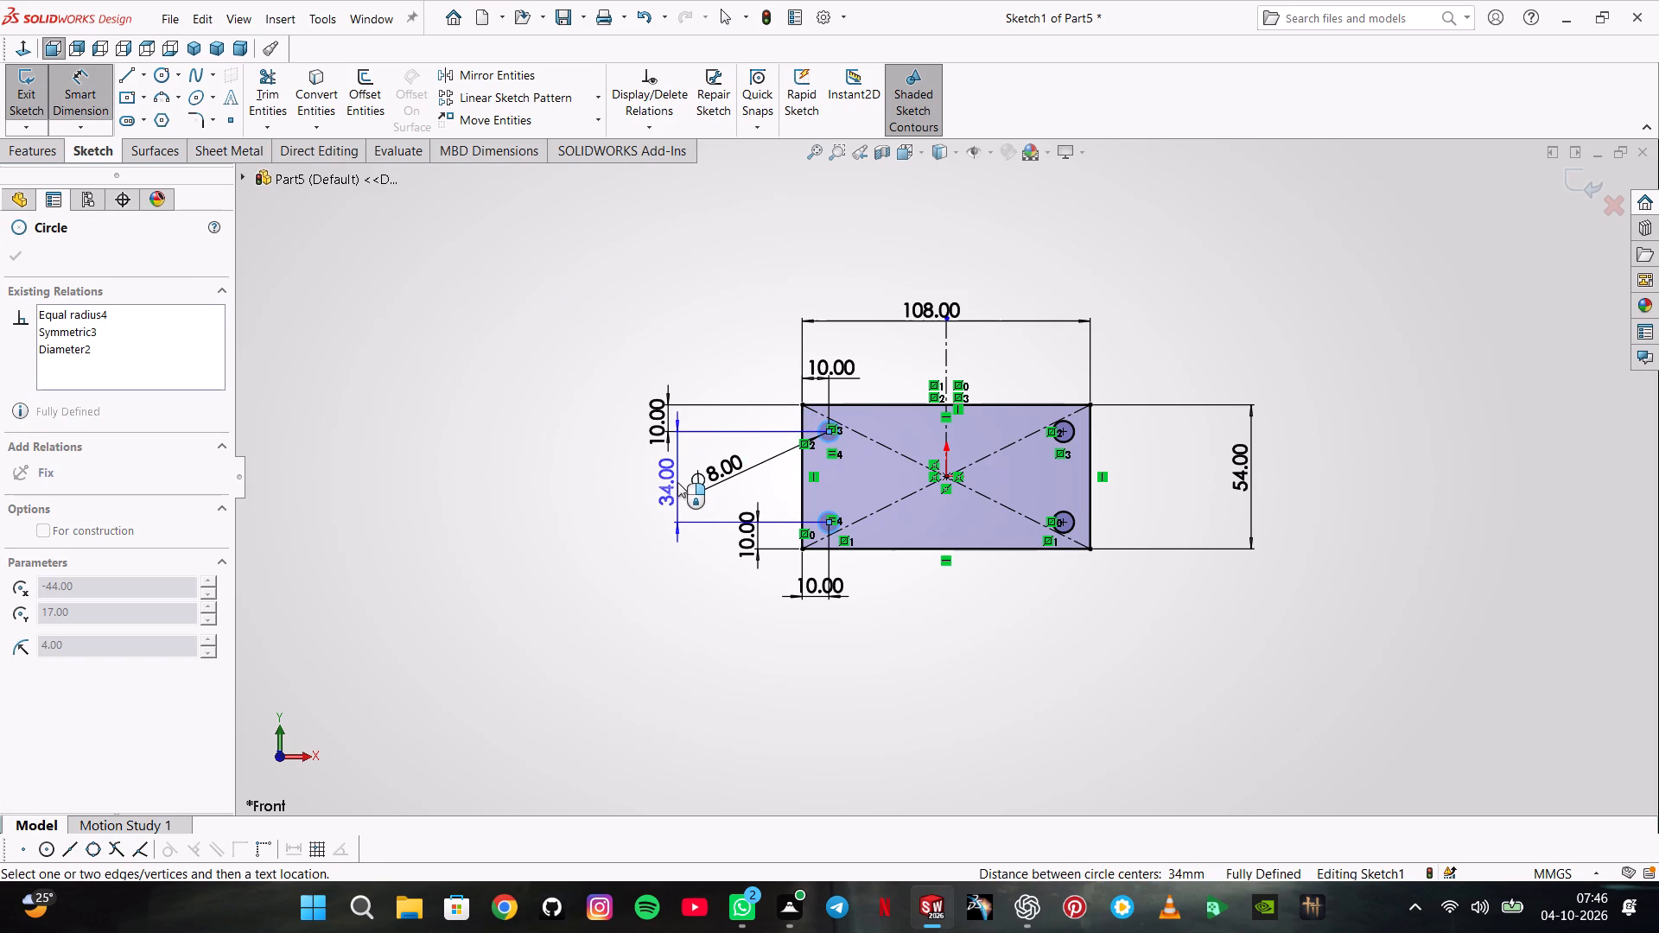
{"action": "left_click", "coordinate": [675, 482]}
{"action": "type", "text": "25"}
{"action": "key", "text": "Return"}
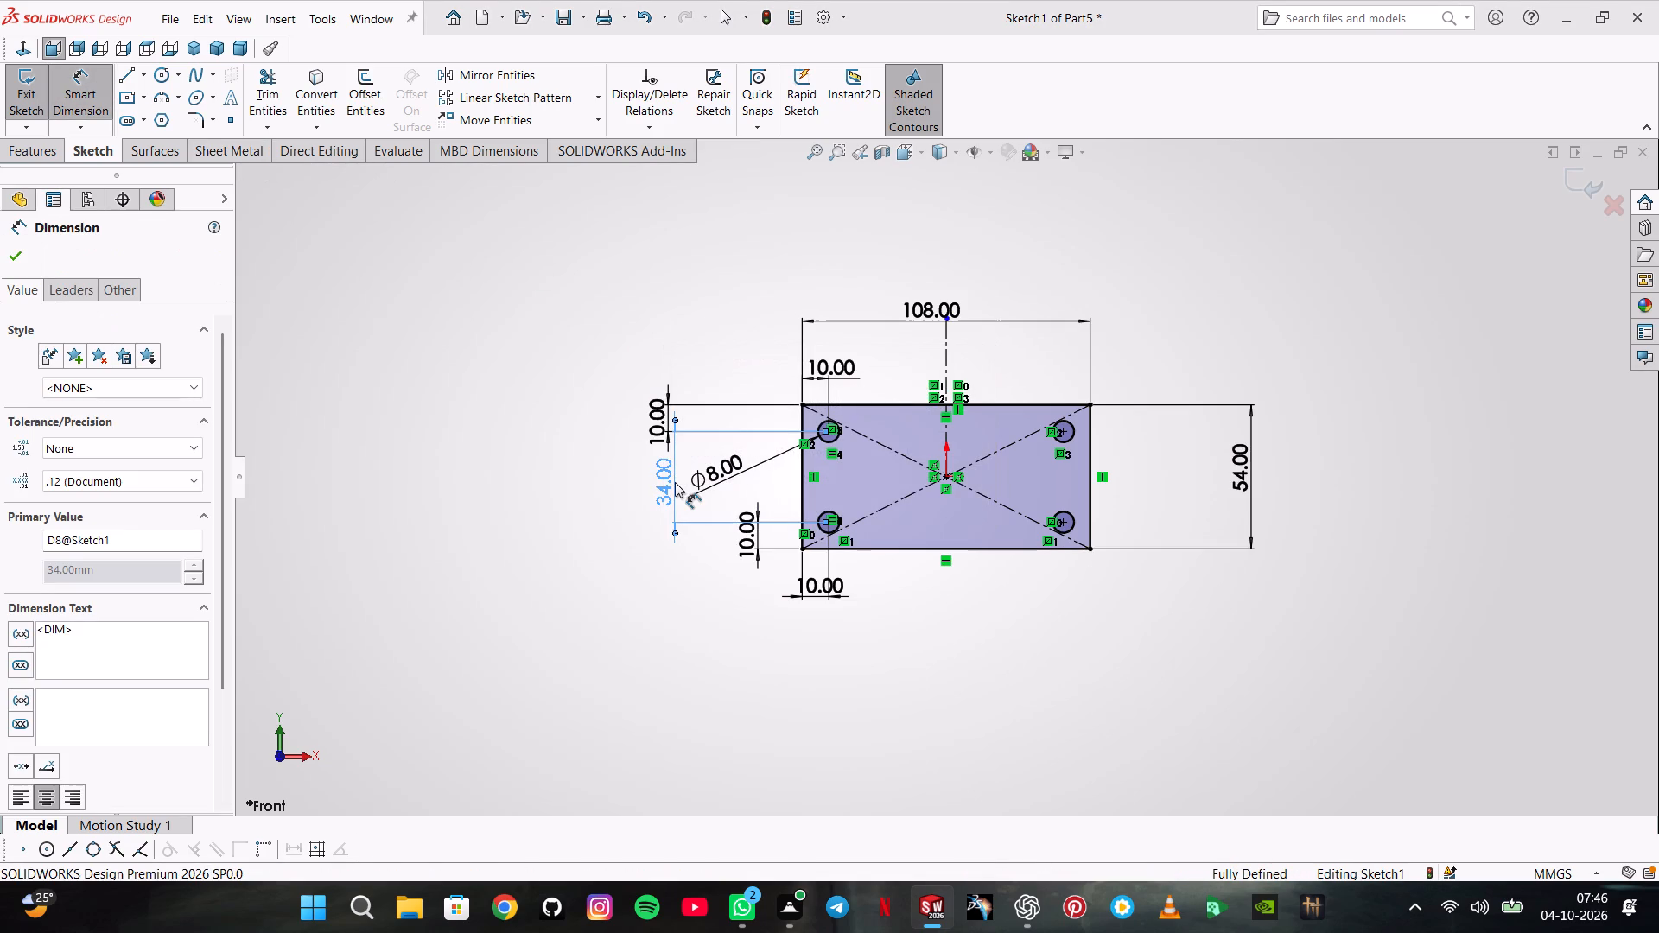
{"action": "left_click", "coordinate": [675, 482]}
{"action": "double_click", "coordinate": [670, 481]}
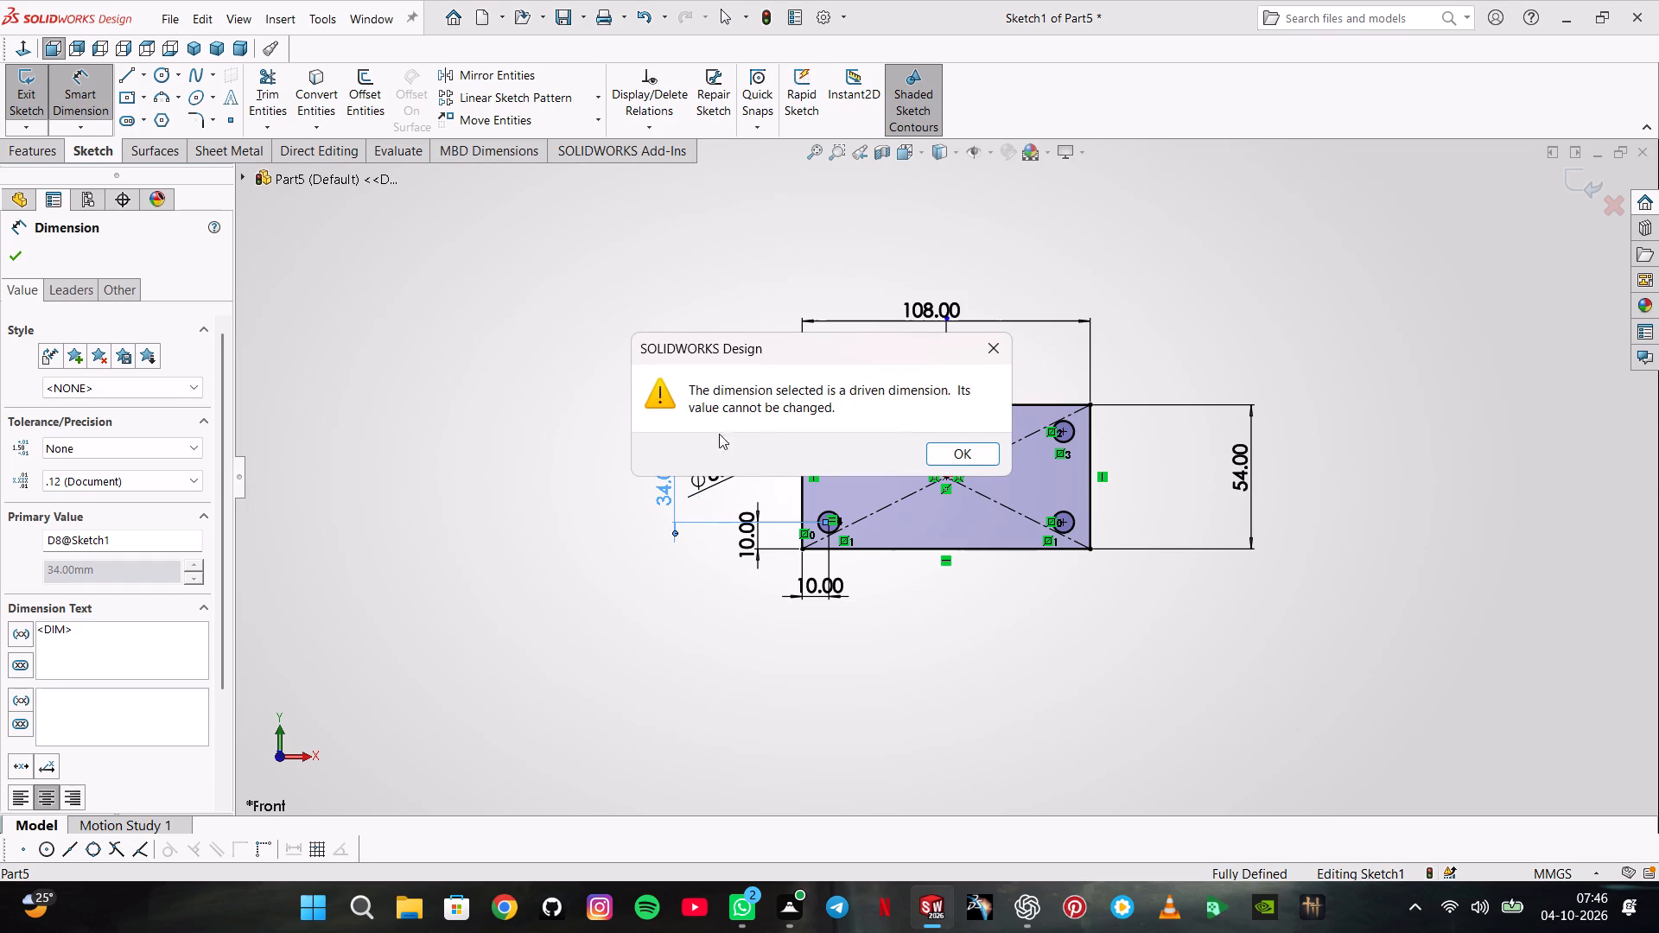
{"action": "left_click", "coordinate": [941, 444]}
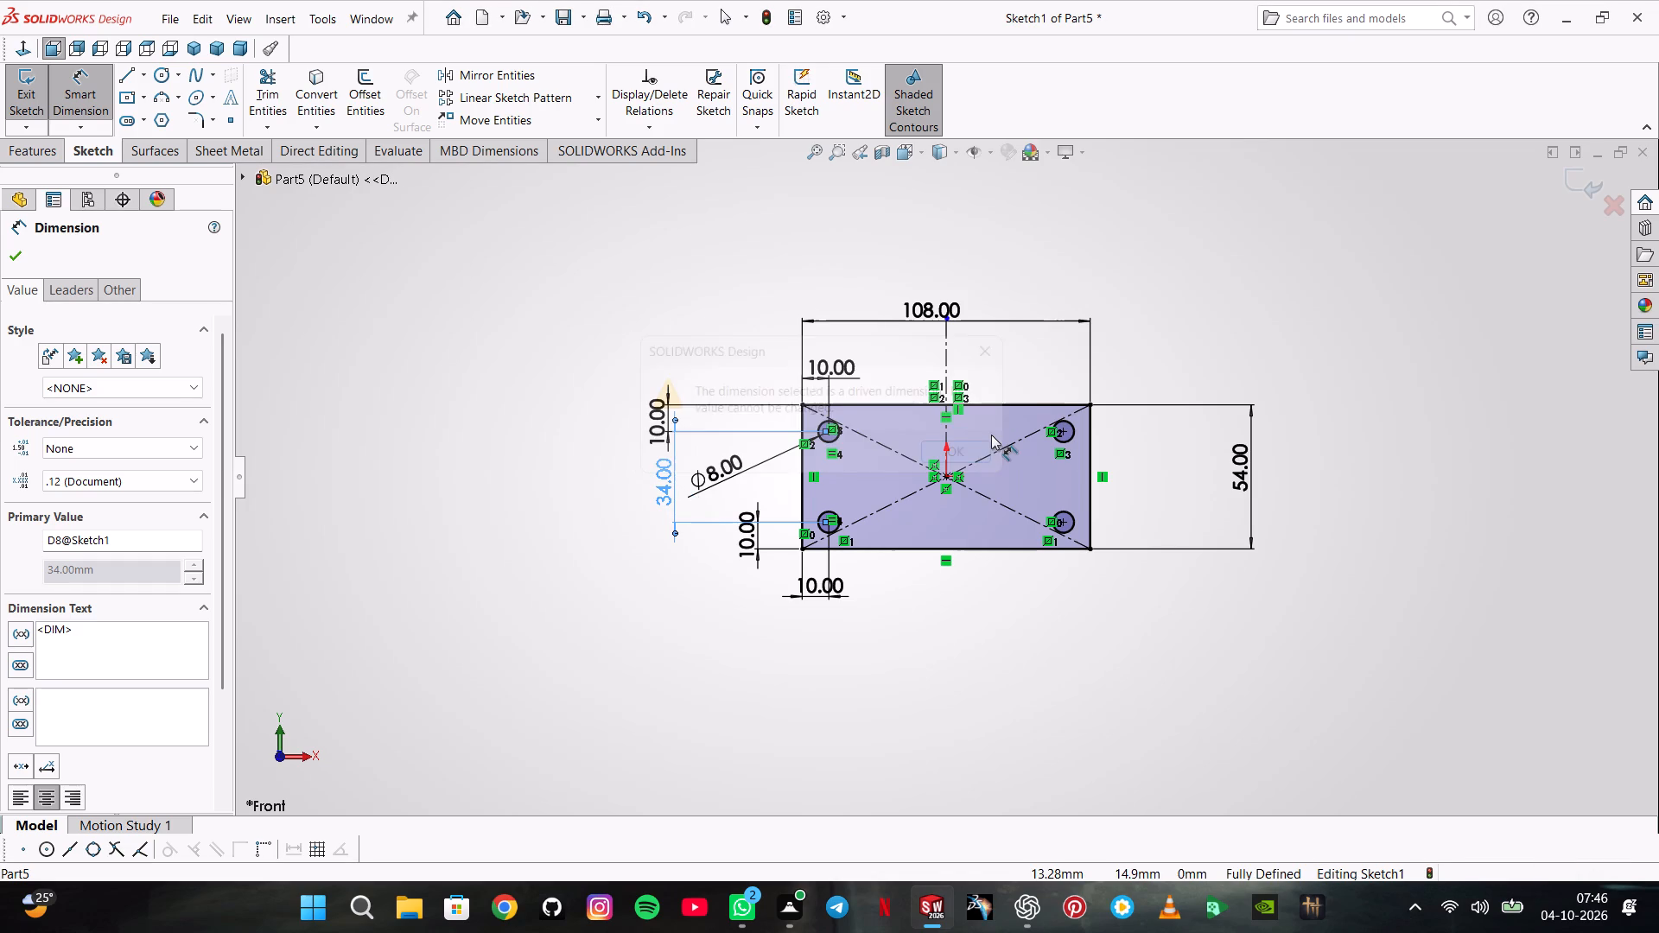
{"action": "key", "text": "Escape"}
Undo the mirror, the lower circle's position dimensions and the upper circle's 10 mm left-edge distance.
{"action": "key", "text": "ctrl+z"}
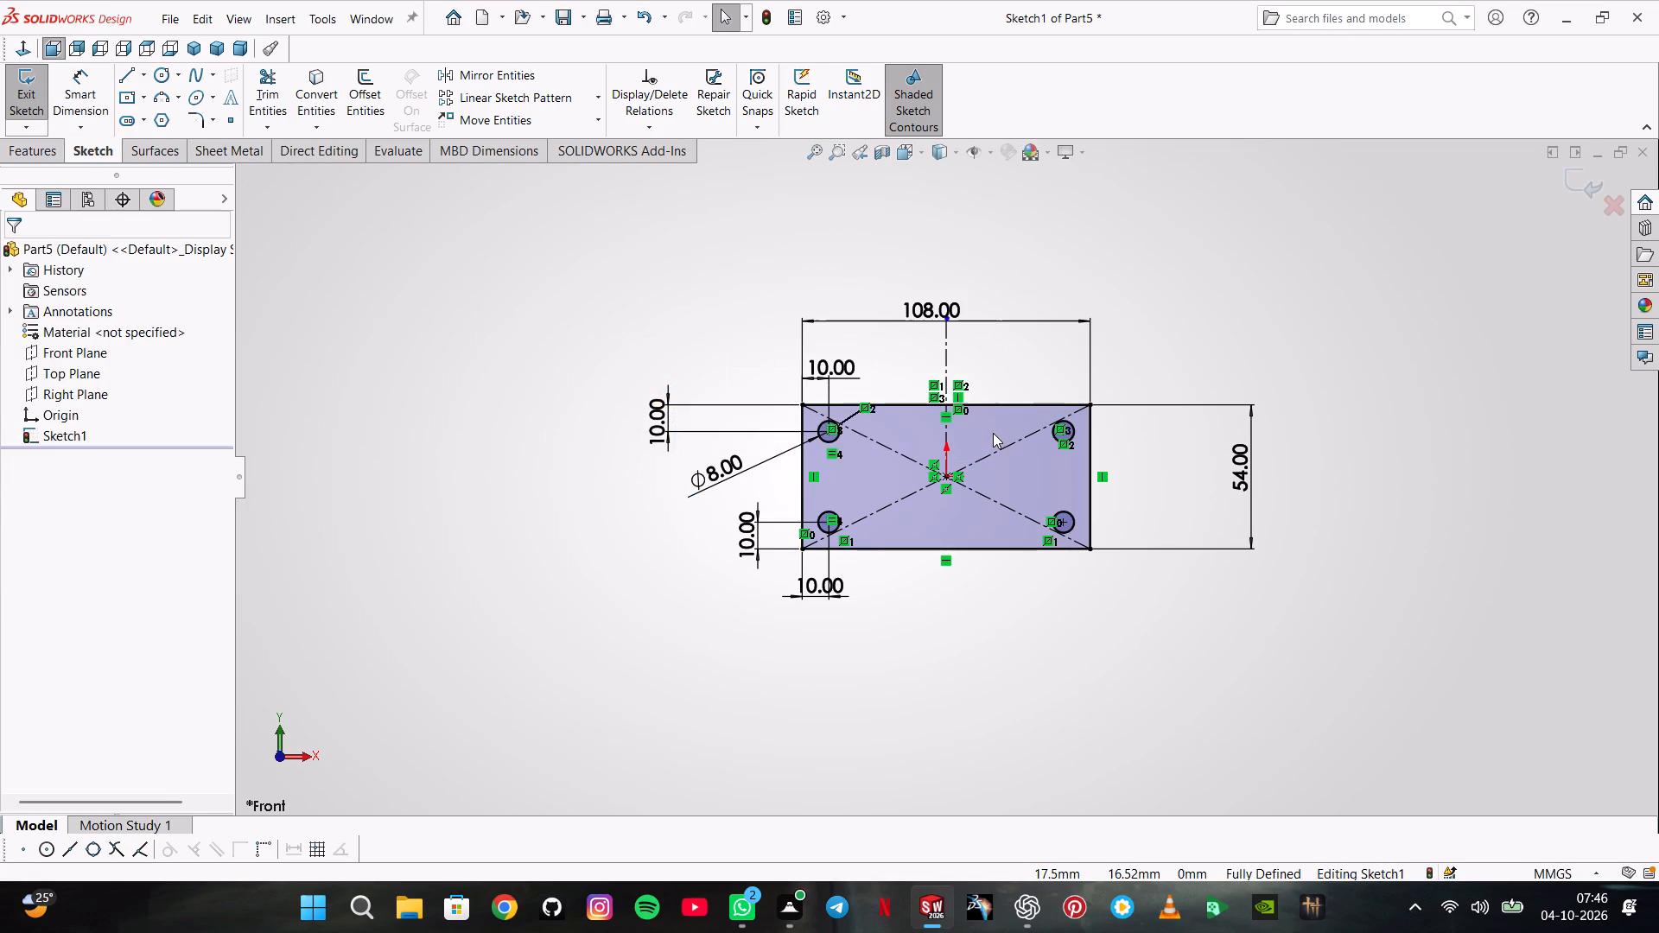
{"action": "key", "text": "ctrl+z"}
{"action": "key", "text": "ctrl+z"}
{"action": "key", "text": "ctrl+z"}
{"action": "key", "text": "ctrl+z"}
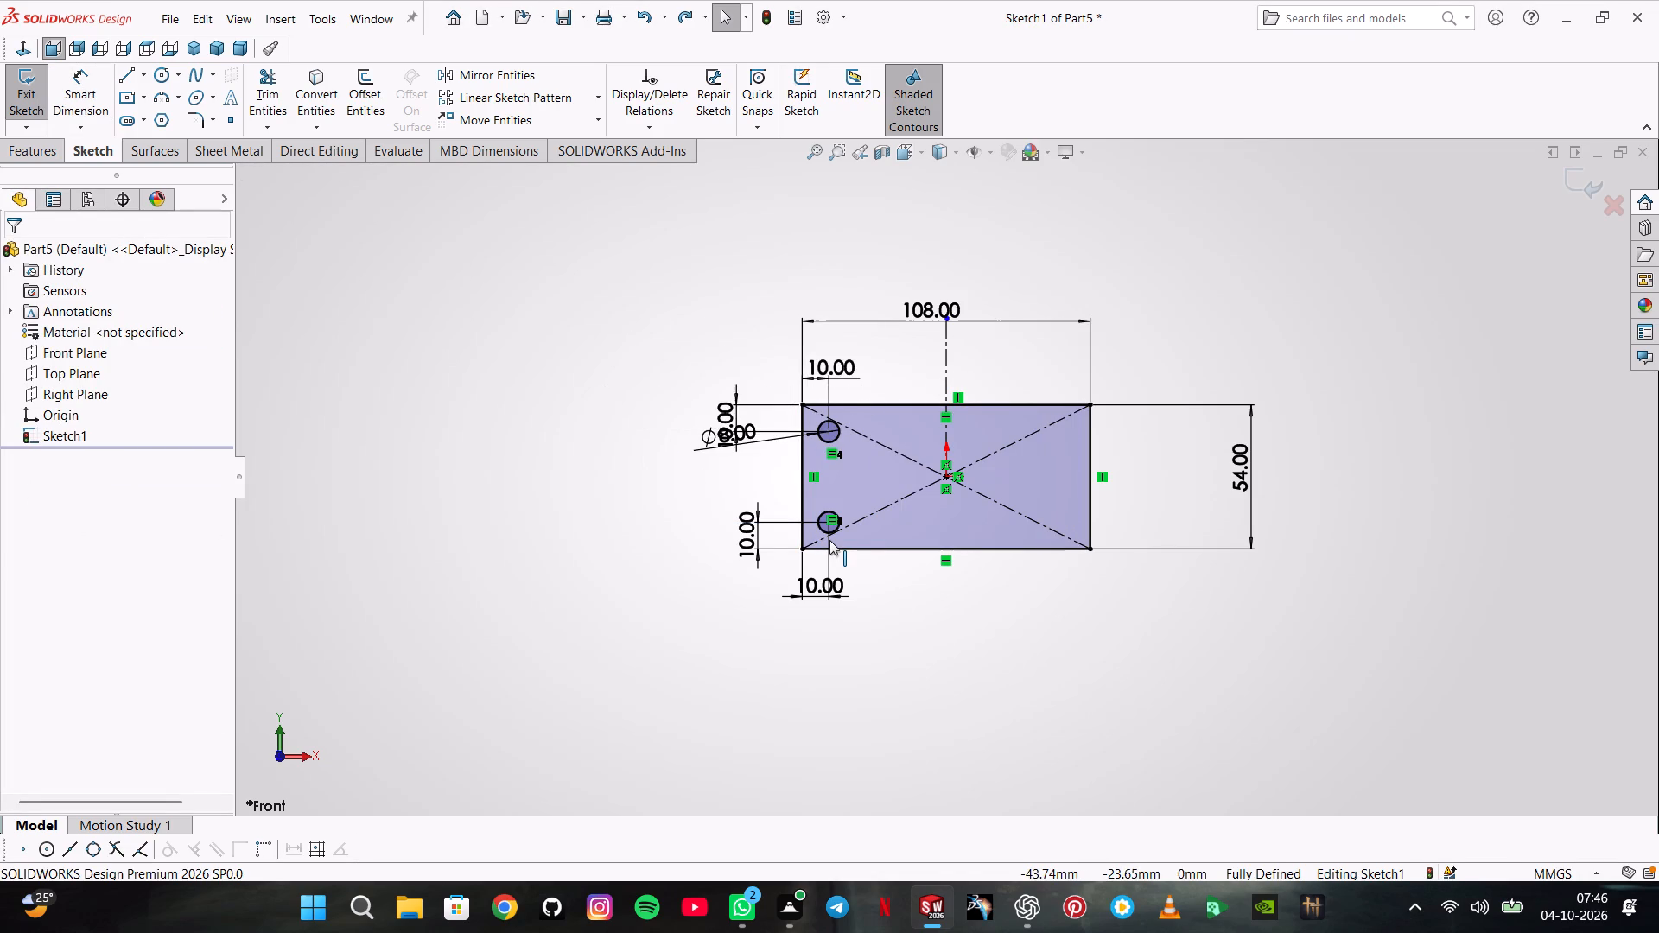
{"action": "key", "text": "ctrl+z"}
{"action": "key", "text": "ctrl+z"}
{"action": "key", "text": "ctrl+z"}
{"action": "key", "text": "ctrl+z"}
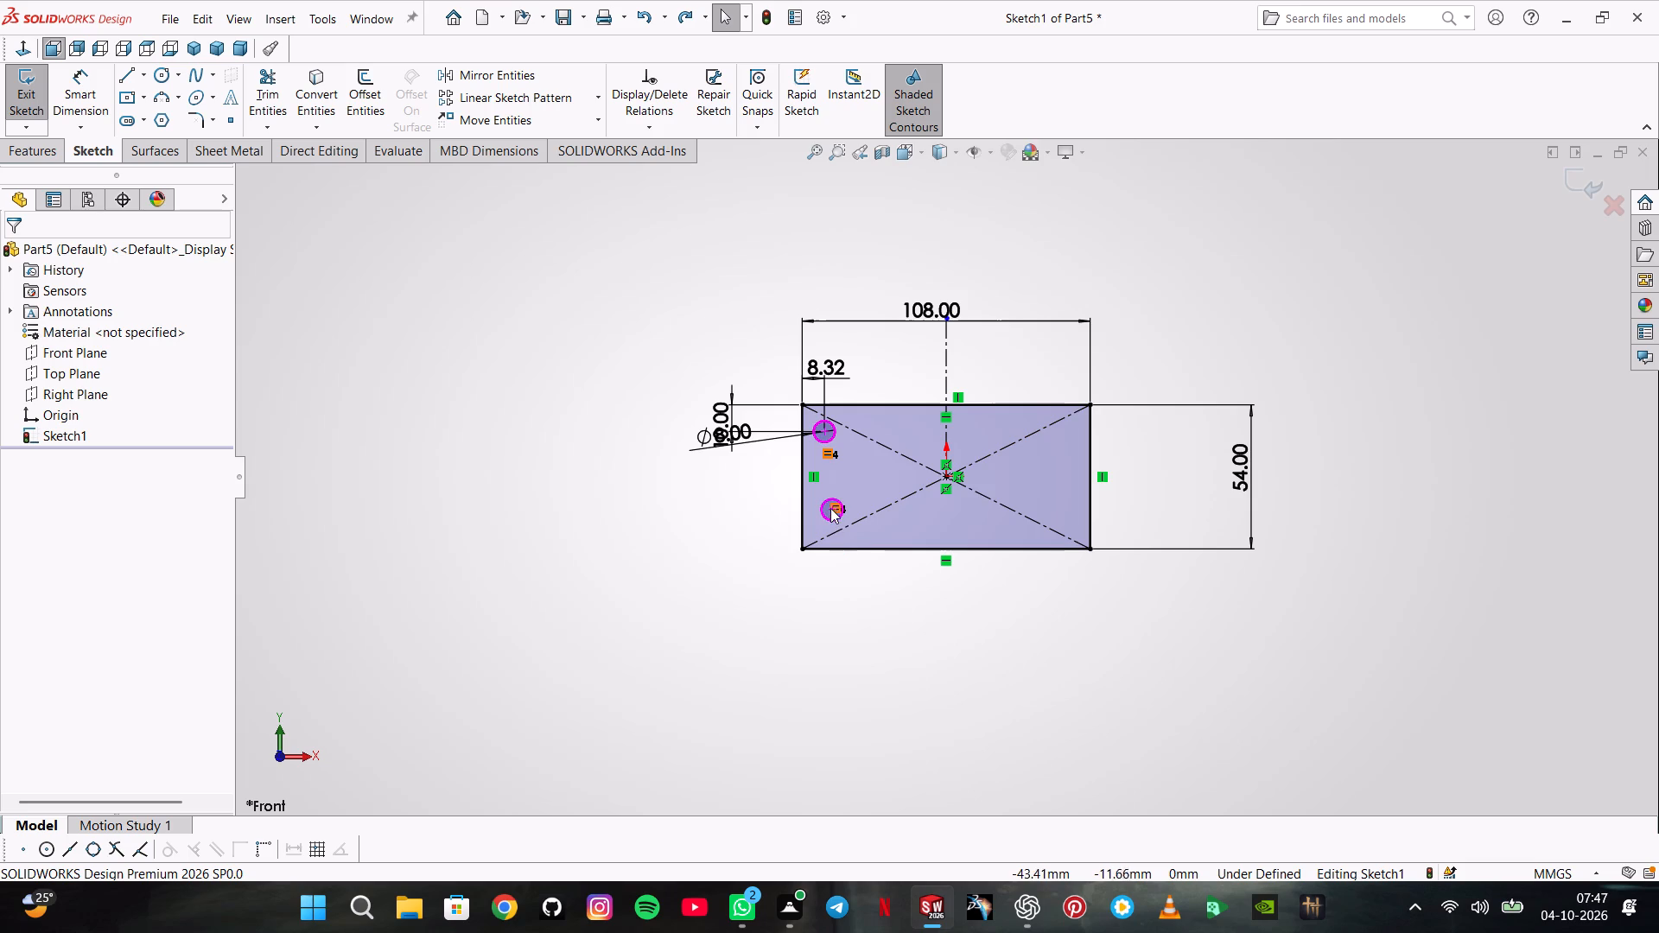
Align the centres of the two left circles with a Vertical relation.
{"action": "scroll", "coordinate": [830, 510], "scroll_direction": "down", "scroll_amount": 6}
{"action": "left_click", "coordinate": [876, 501], "text": "ctrl"}
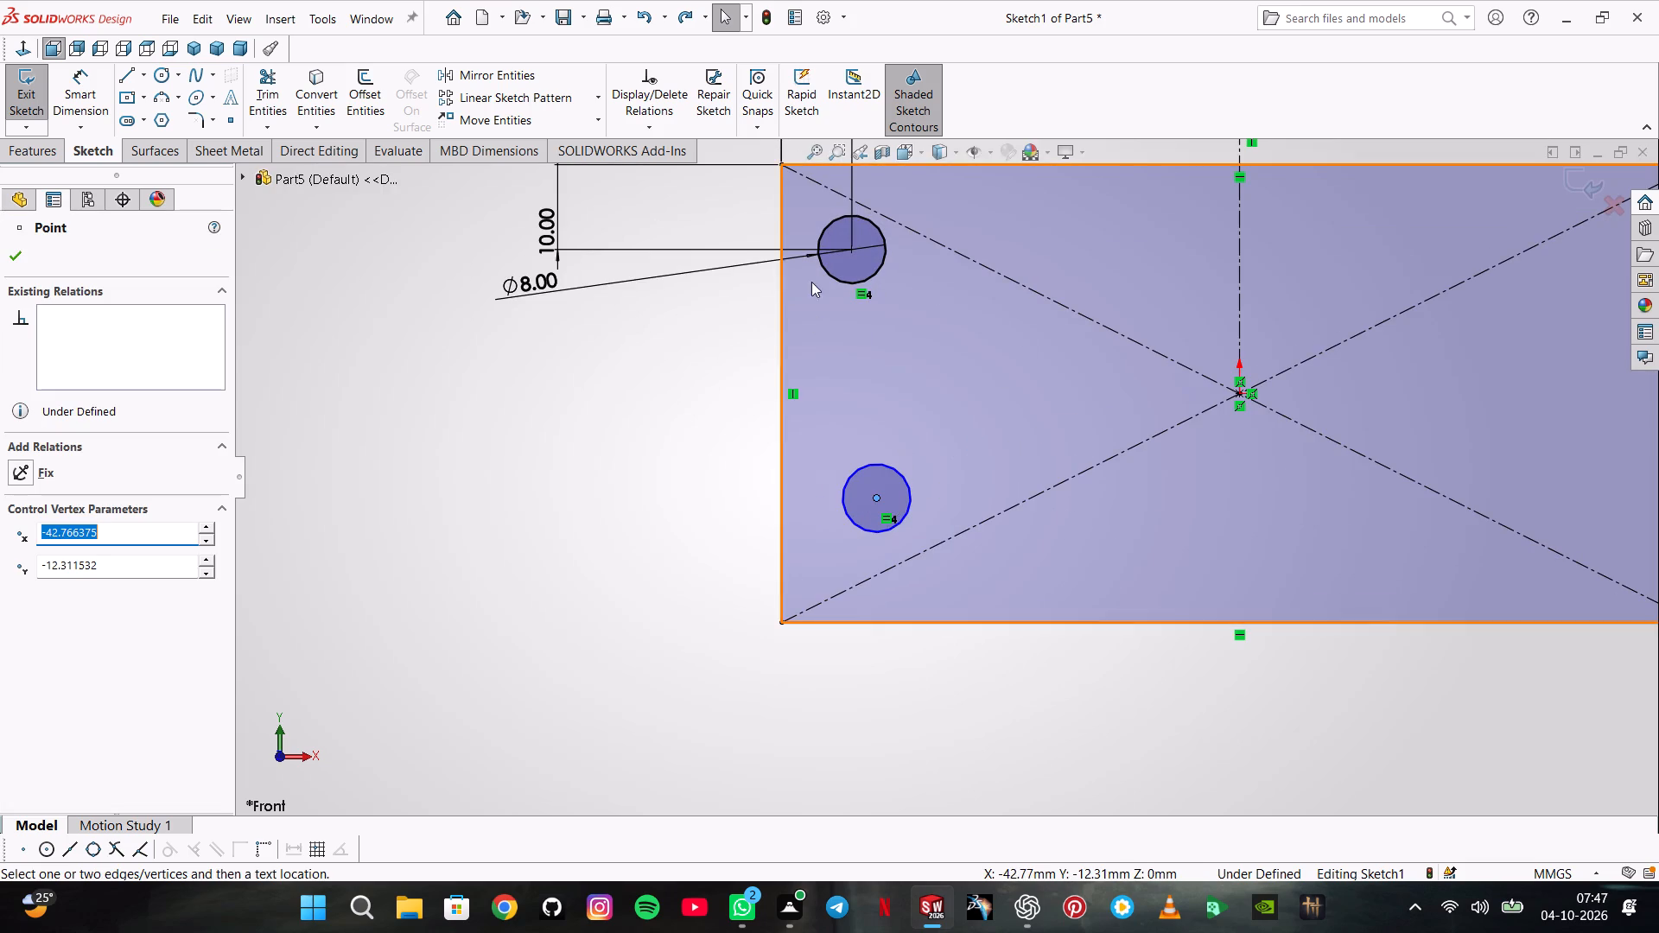
{"action": "left_click", "coordinate": [853, 249], "text": "ctrl"}
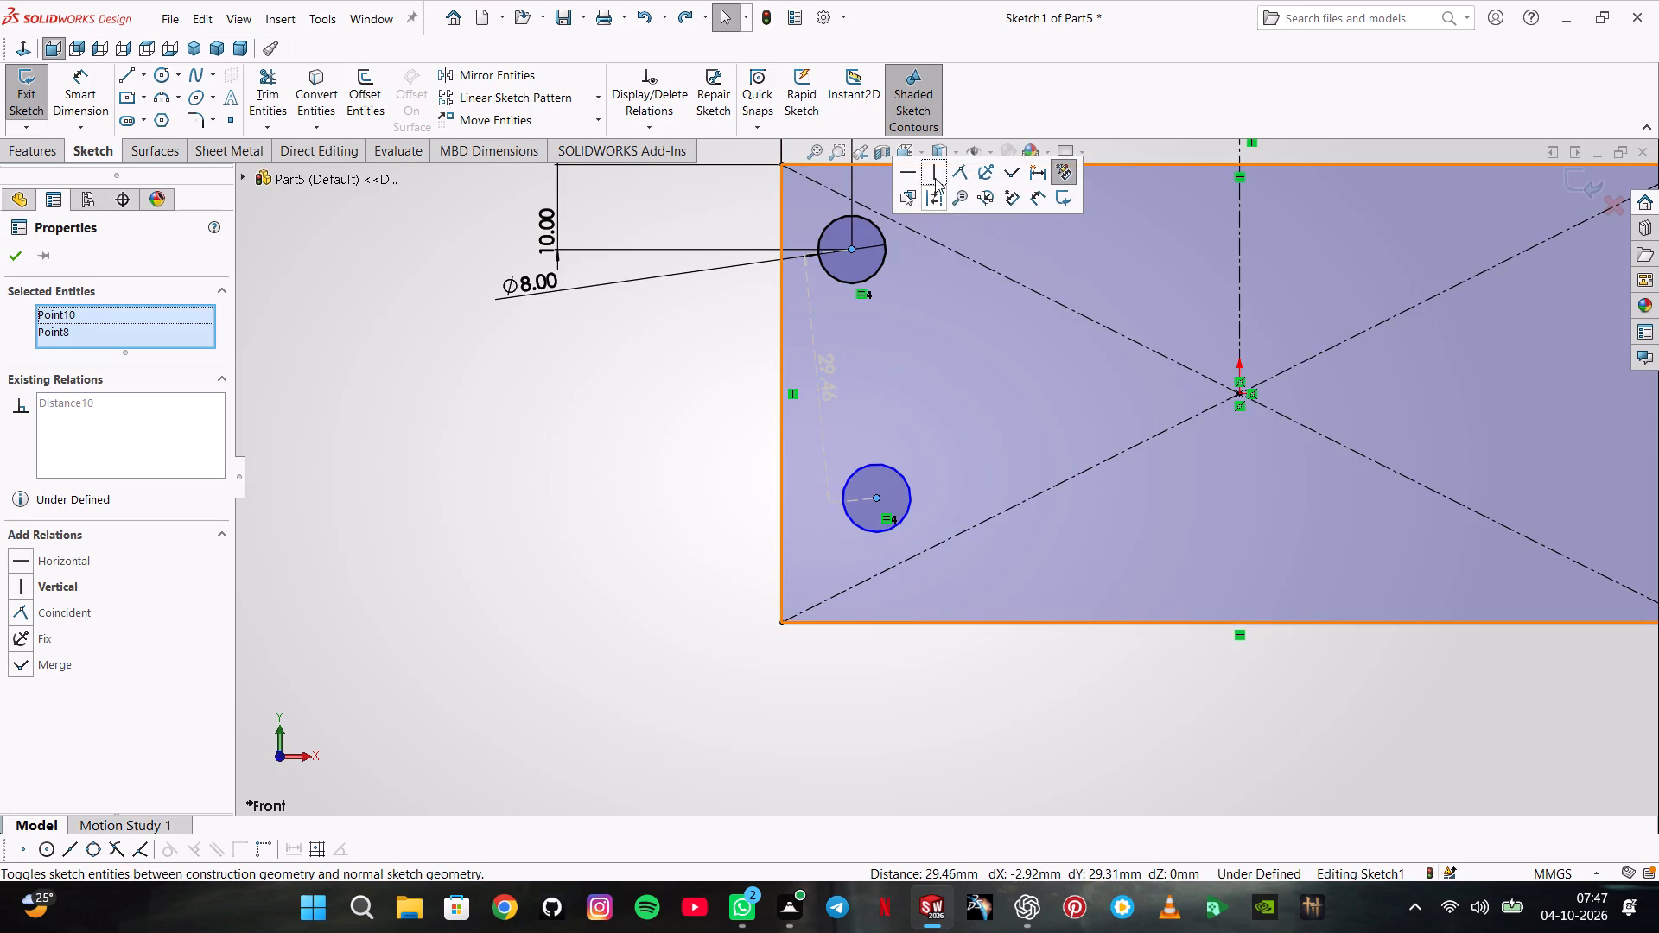
{"action": "left_click", "coordinate": [936, 176]}
{"action": "left_click", "coordinate": [528, 451]}
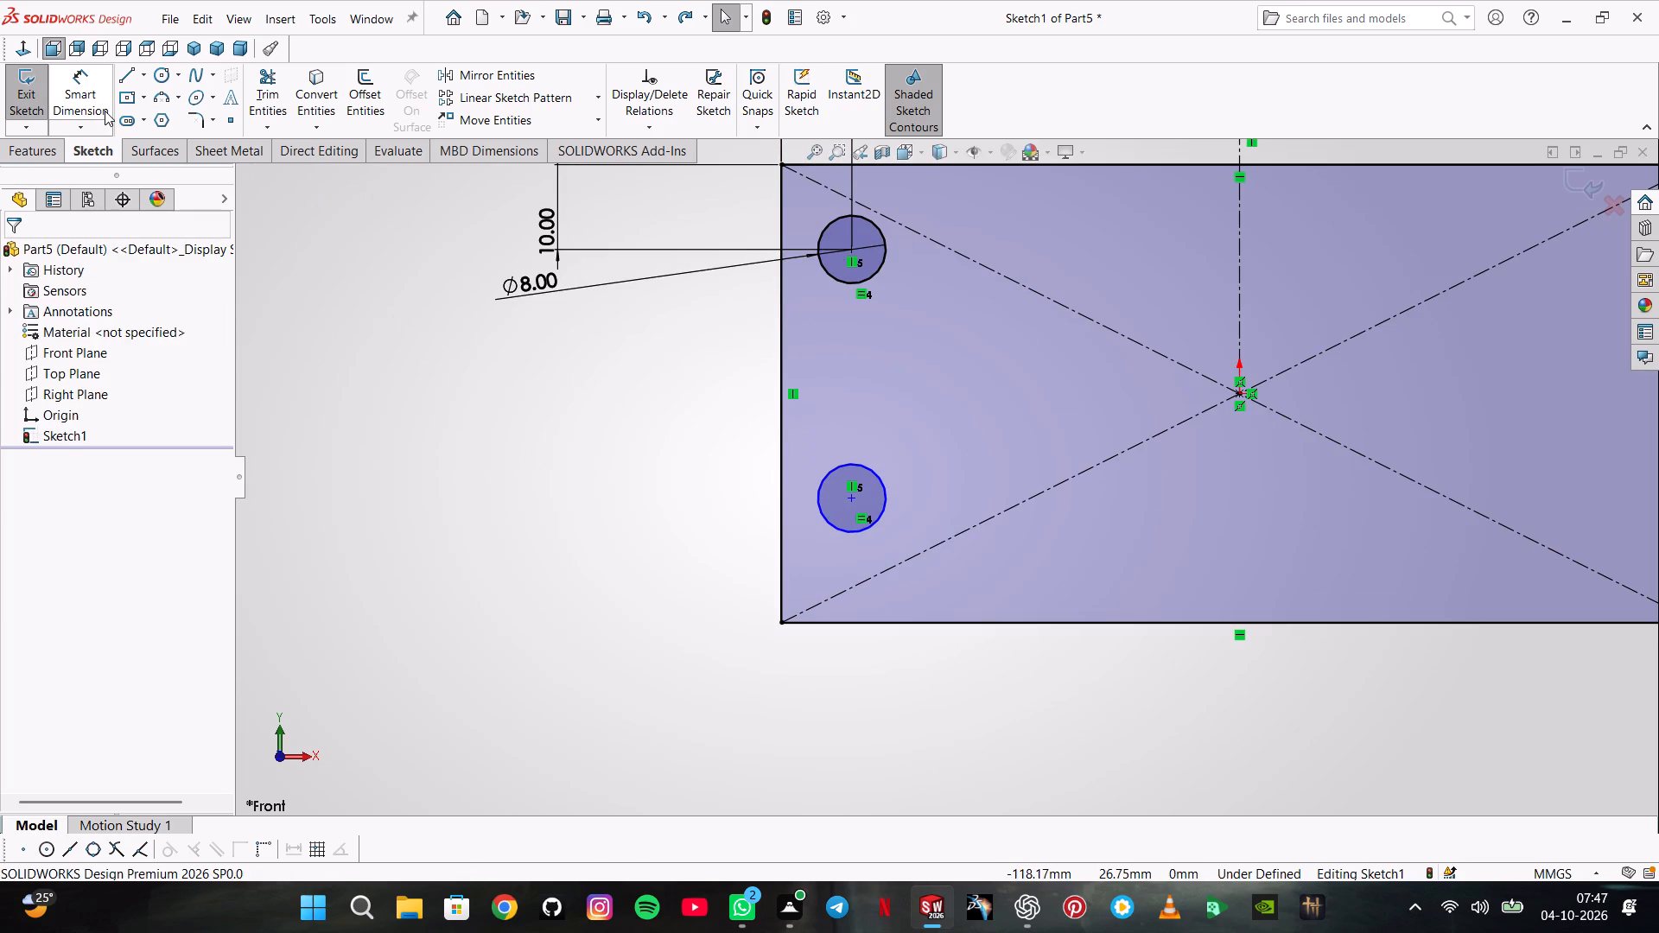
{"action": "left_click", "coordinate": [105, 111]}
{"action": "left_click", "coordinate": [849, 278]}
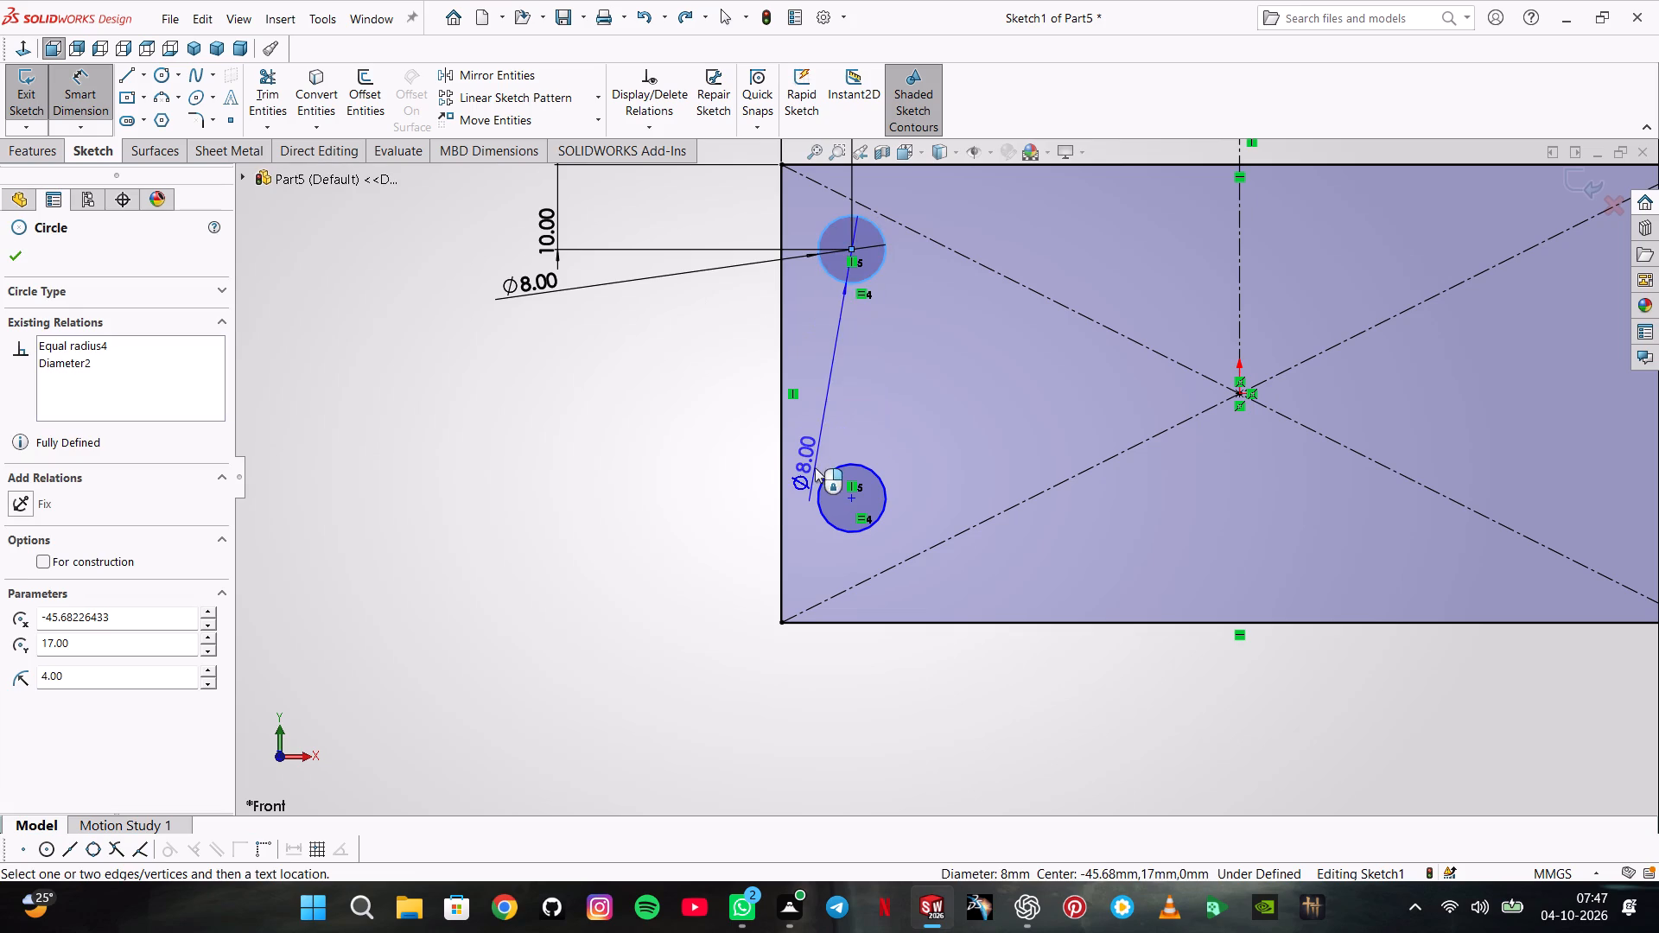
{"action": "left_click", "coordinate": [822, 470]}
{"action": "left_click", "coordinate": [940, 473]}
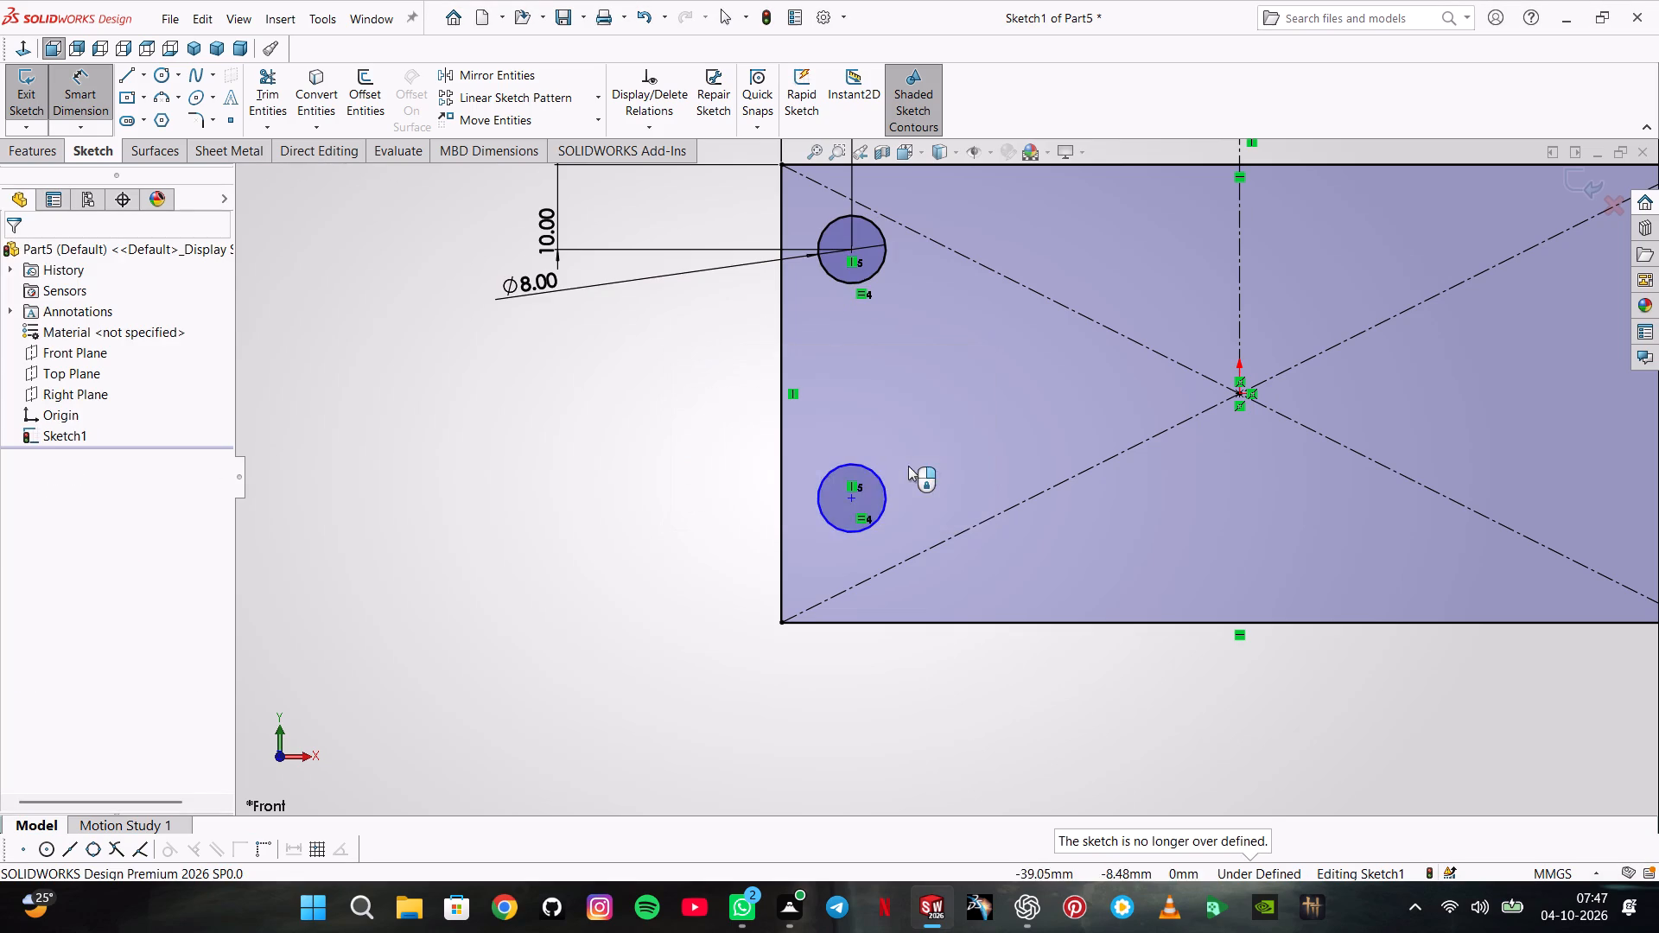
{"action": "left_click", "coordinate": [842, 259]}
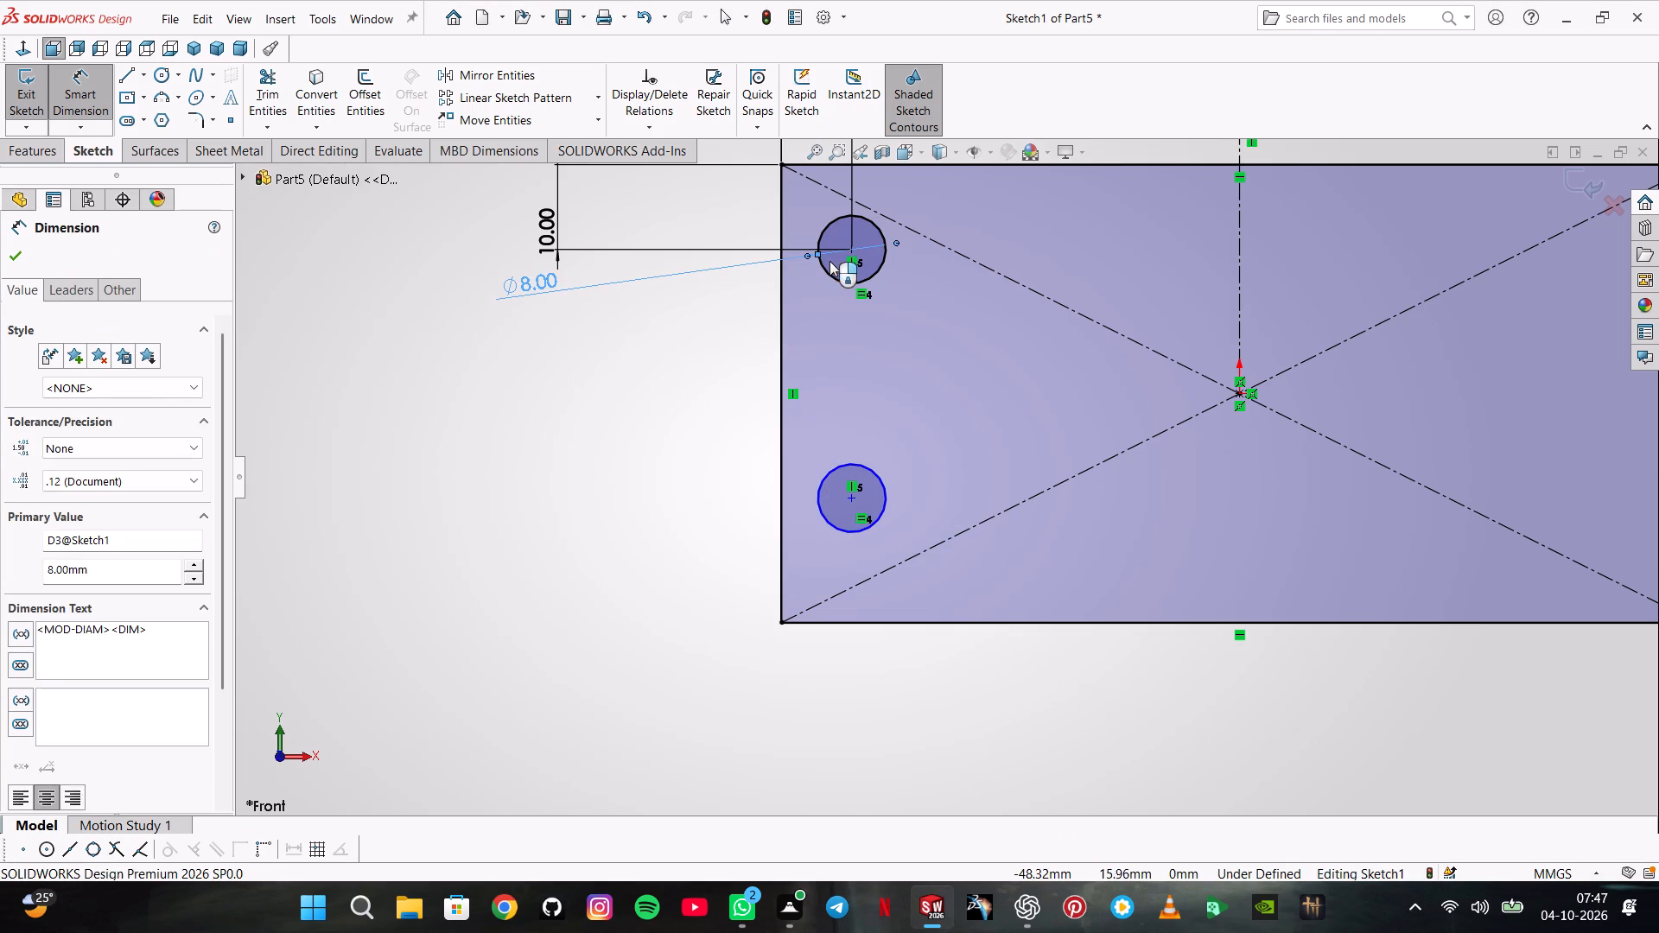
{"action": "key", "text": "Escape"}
Dimension the vertical distance between the two left circles as 25 mm.
{"action": "left_click", "coordinate": [96, 113]}
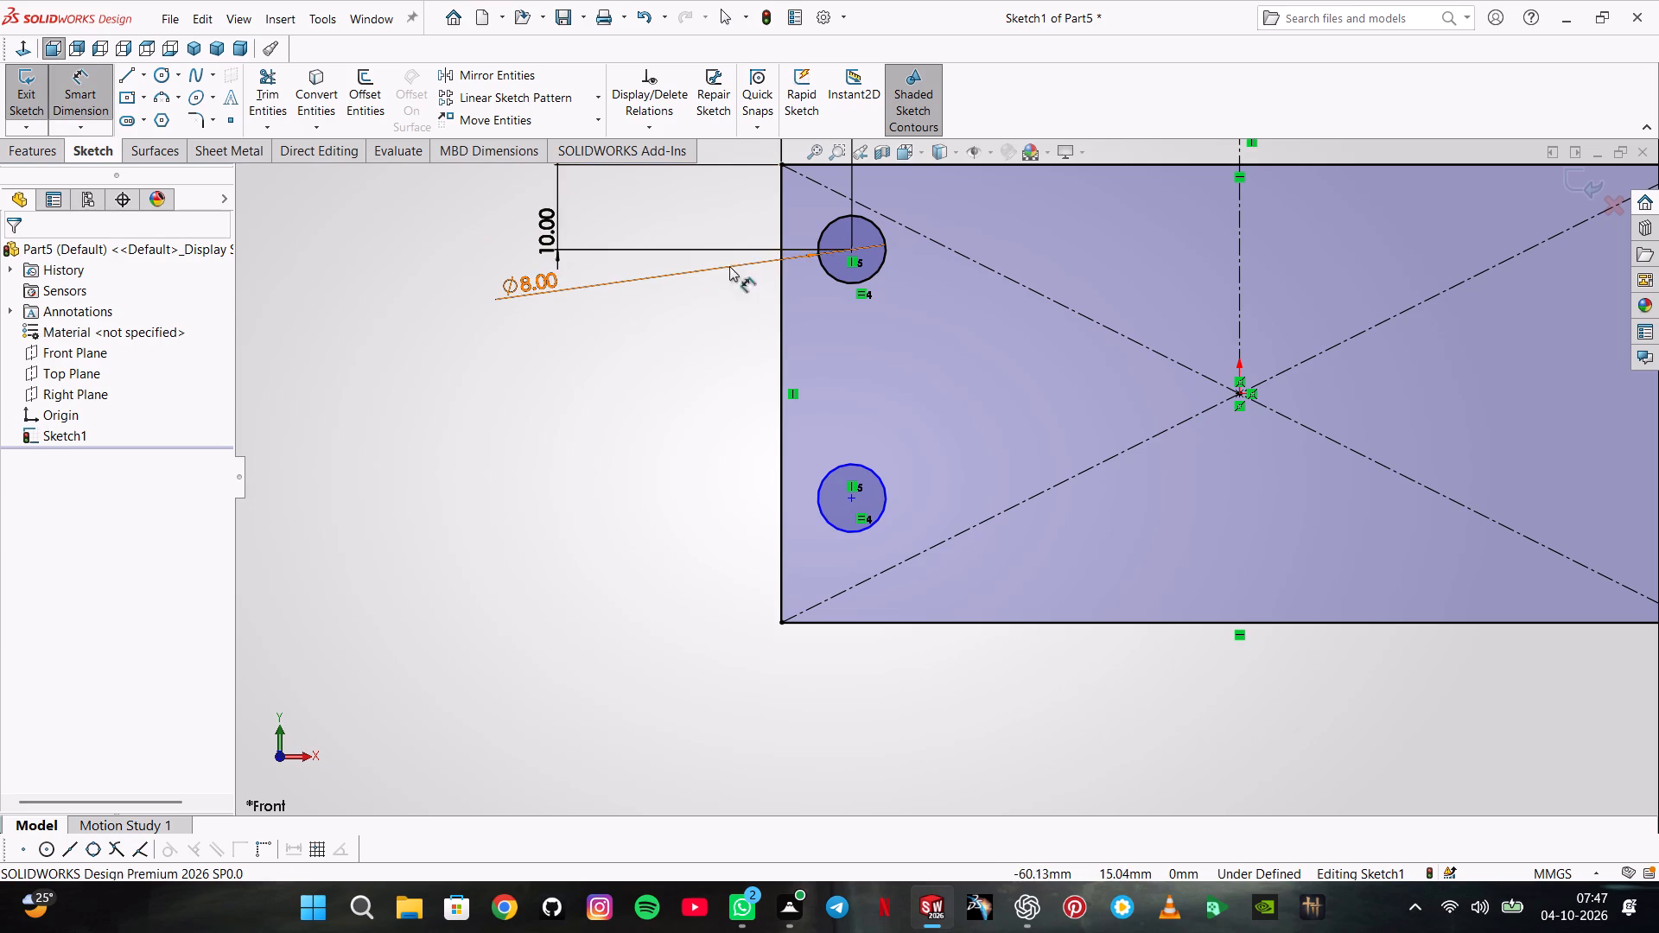
{"action": "left_click", "coordinate": [823, 226]}
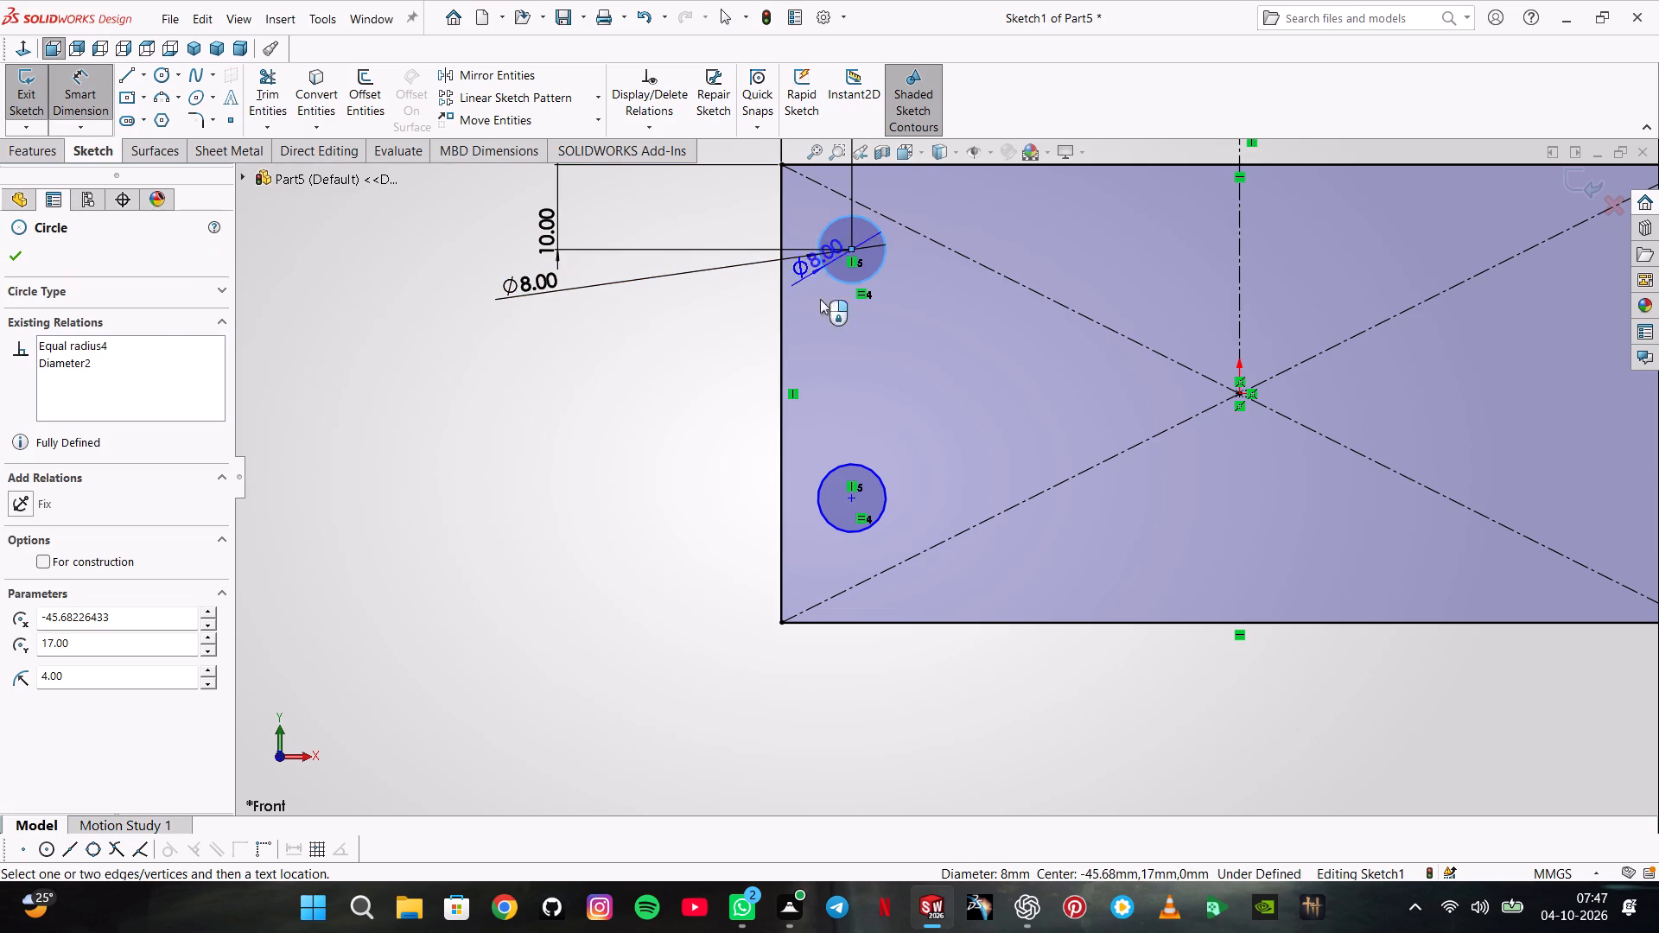
{"action": "left_click", "coordinate": [839, 471]}
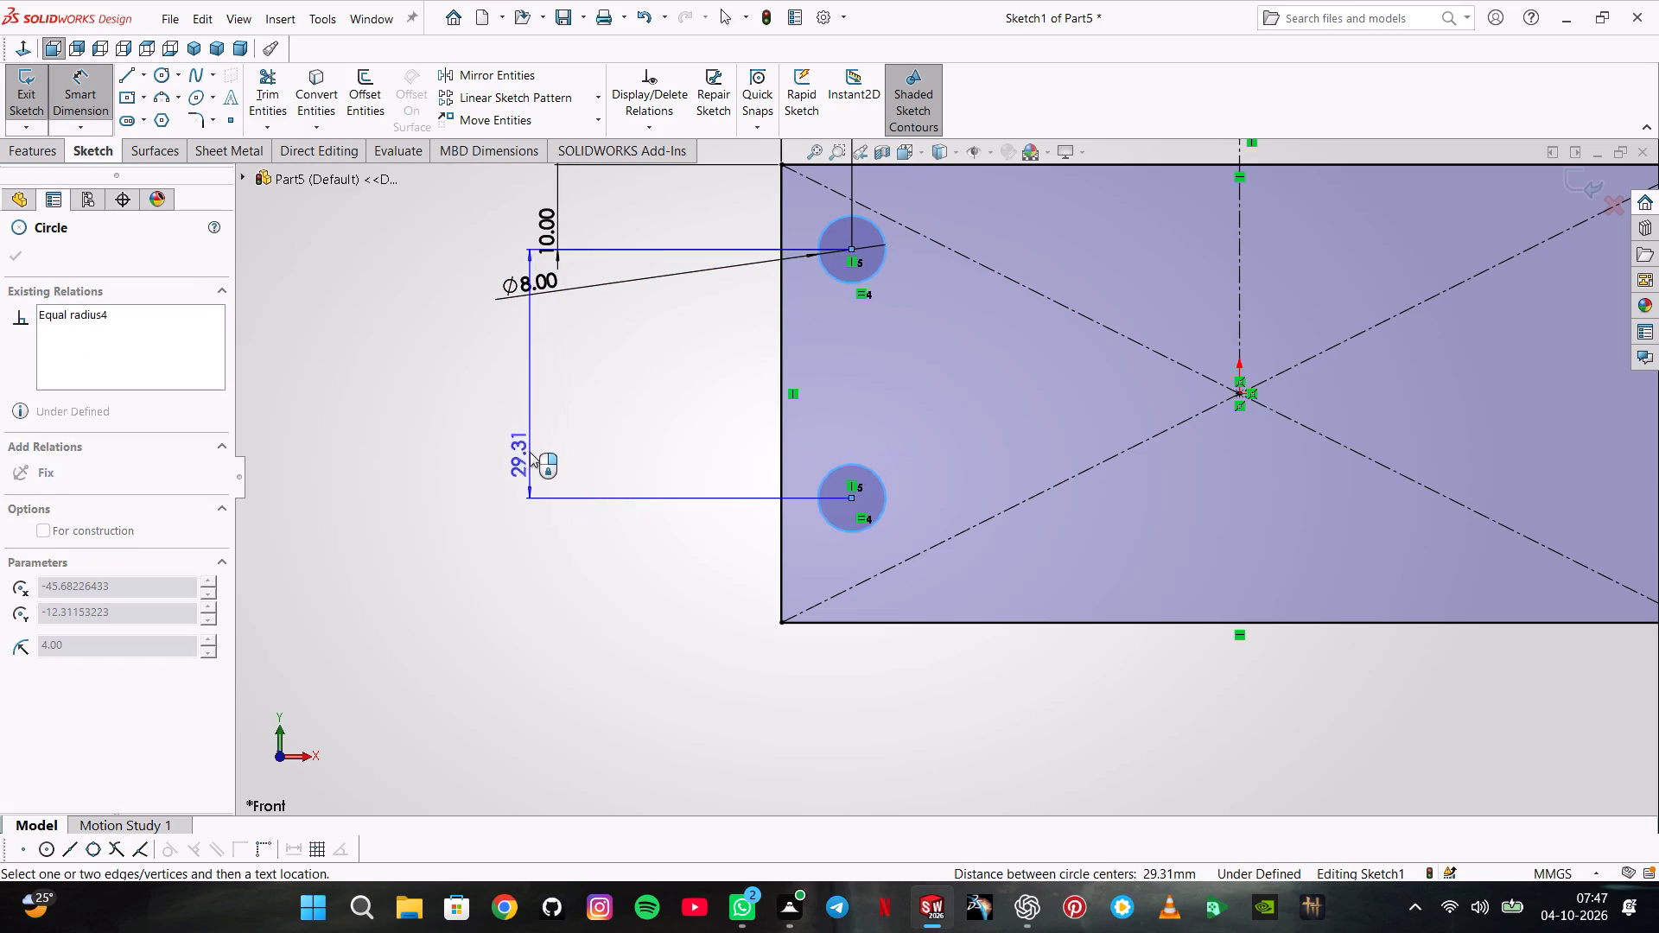
{"action": "left_click", "coordinate": [538, 391]}
{"action": "type", "text": "25"}
{"action": "key", "text": "Return"}
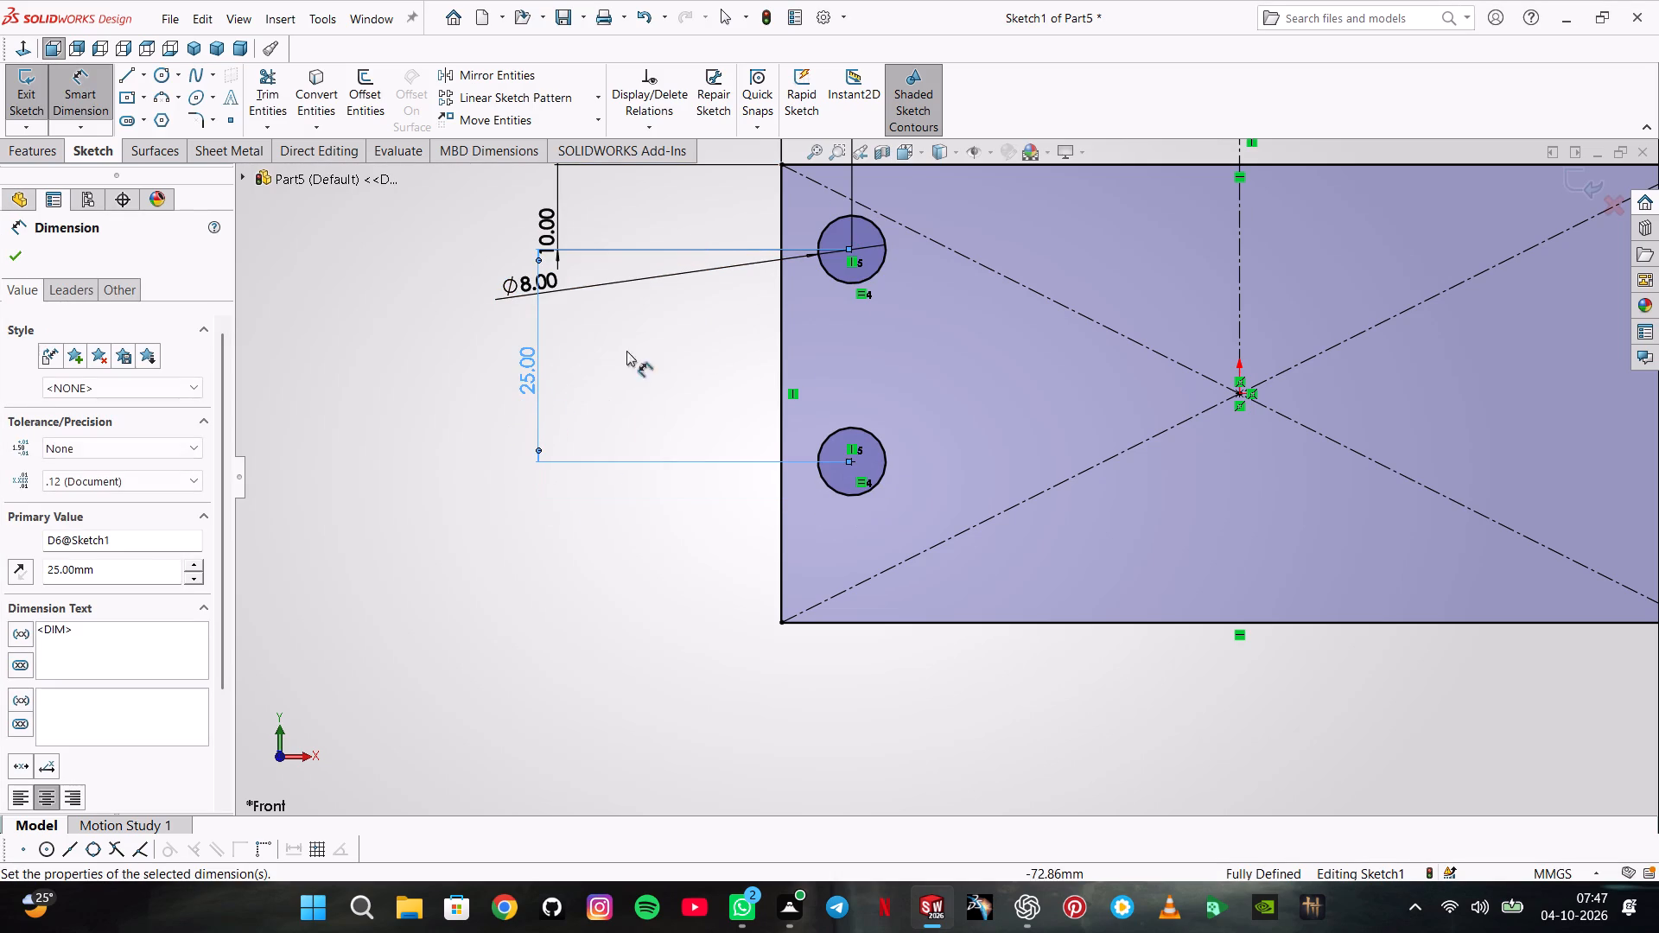
{"action": "scroll", "coordinate": [814, 386], "scroll_direction": "up", "scroll_amount": 2}
{"action": "key", "text": "Escape"}
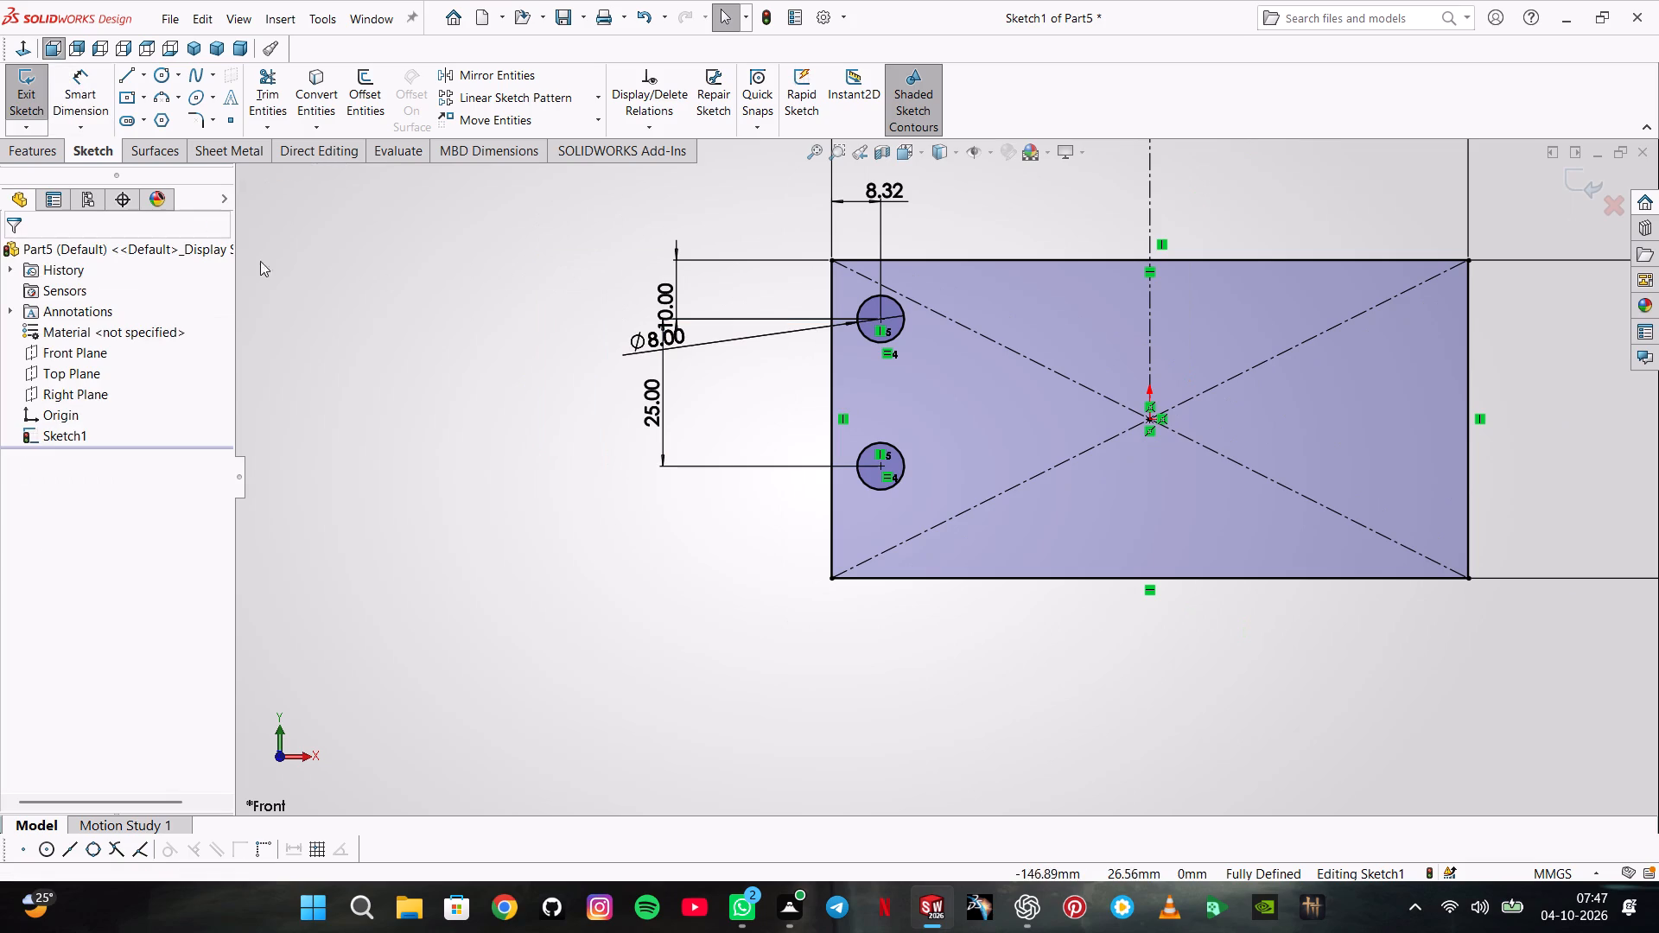
Mirror the two left circles about the plate's vertical centreline.
{"action": "left_click", "coordinate": [490, 79]}
{"action": "left_click", "coordinate": [873, 301], "text": "ctrl"}
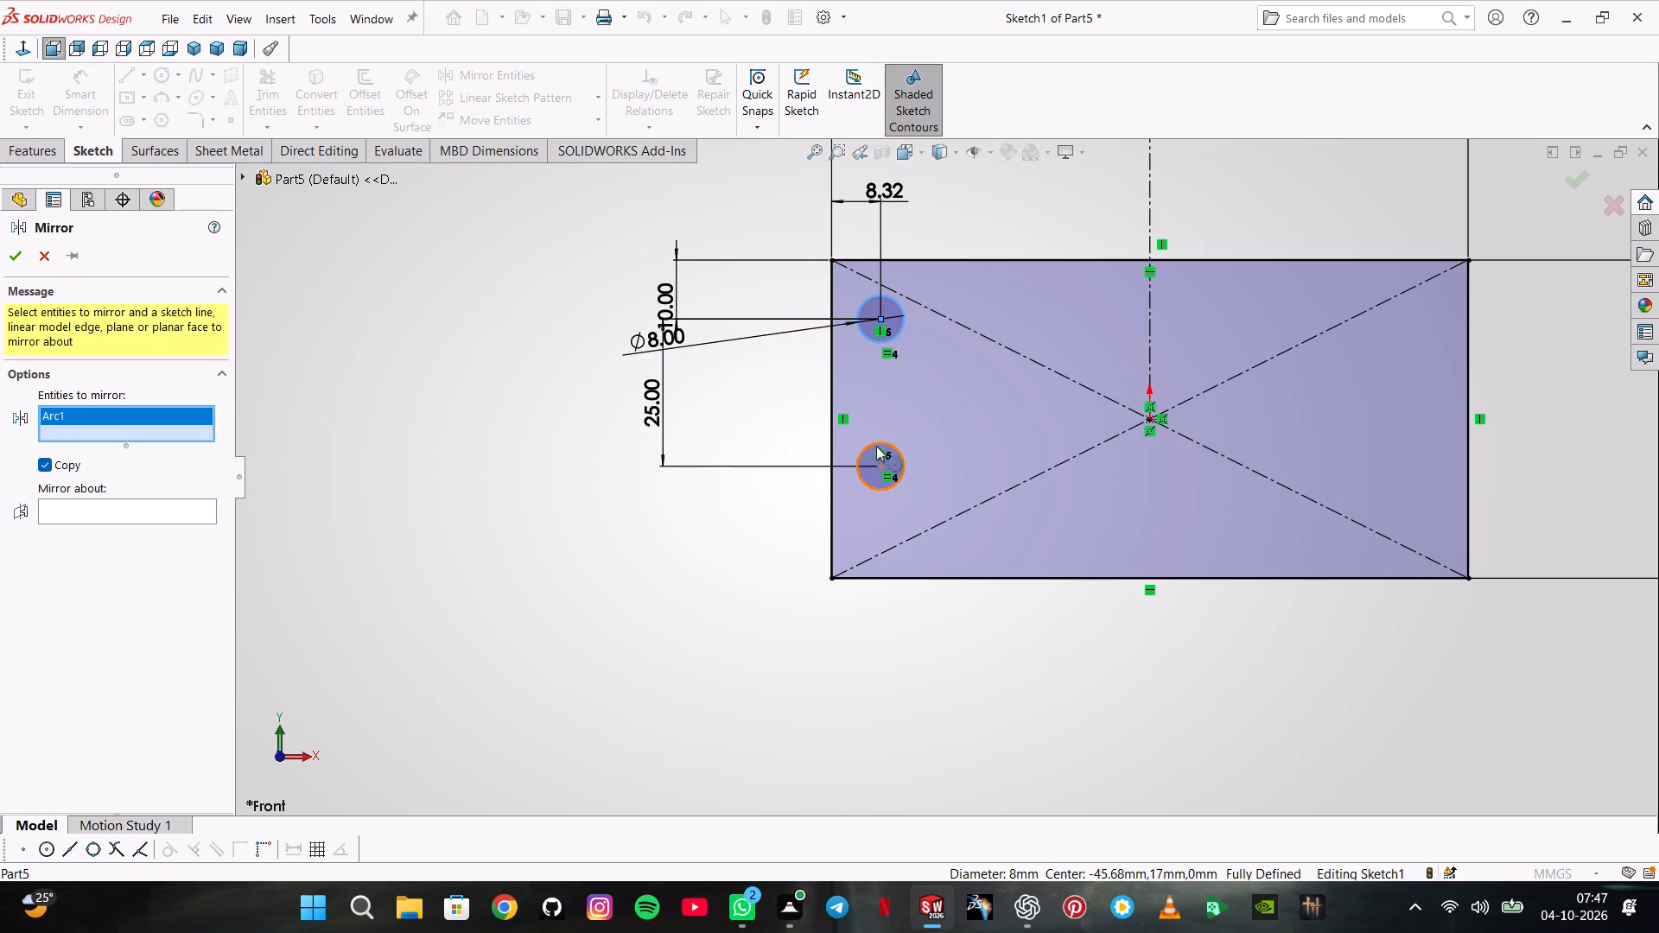
{"action": "left_click", "coordinate": [877, 447], "text": "ctrl"}
{"action": "left_click", "coordinate": [132, 536]}
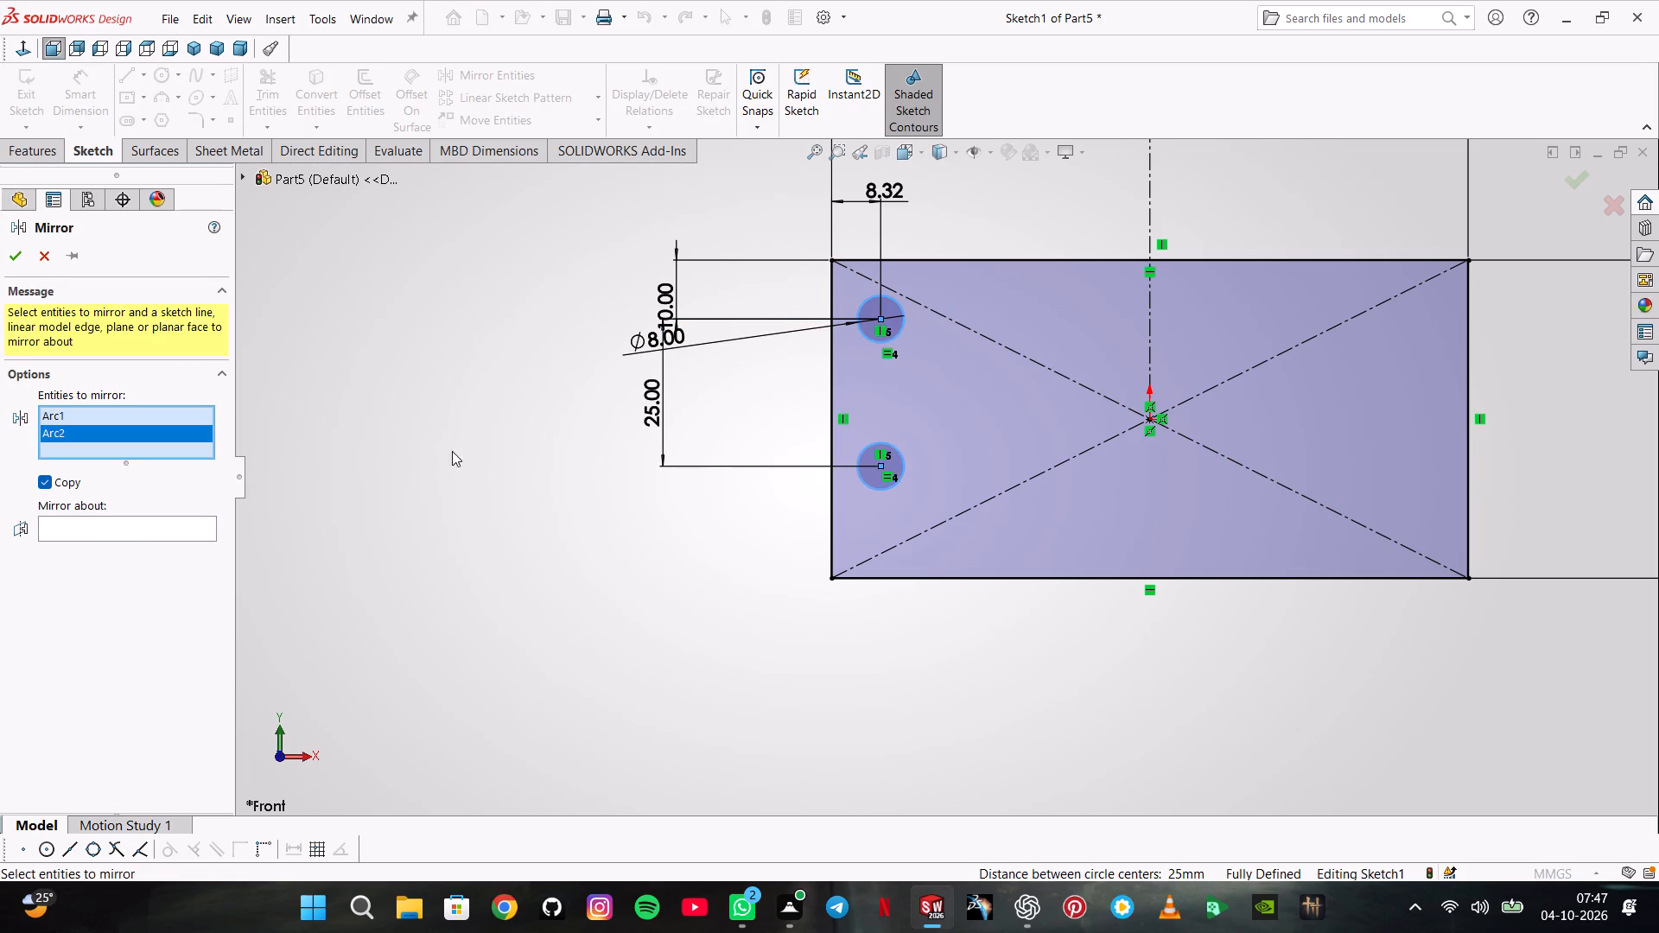
{"action": "left_click", "coordinate": [189, 554]}
{"action": "left_click", "coordinate": [188, 533]}
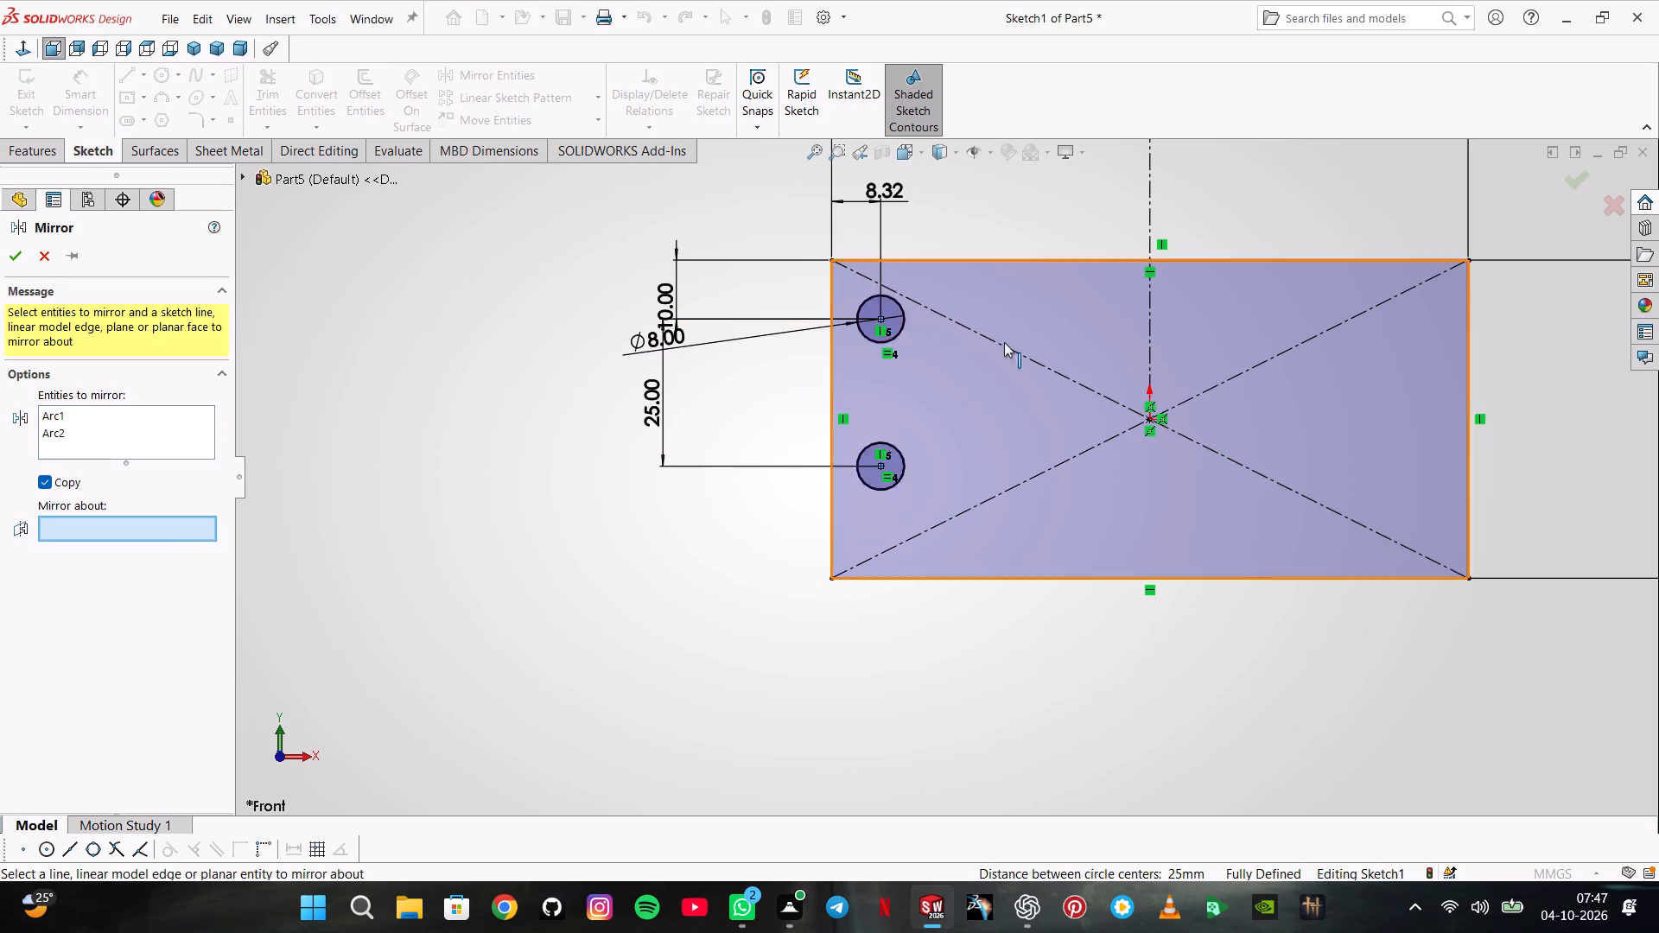
{"action": "left_click", "coordinate": [1153, 324]}
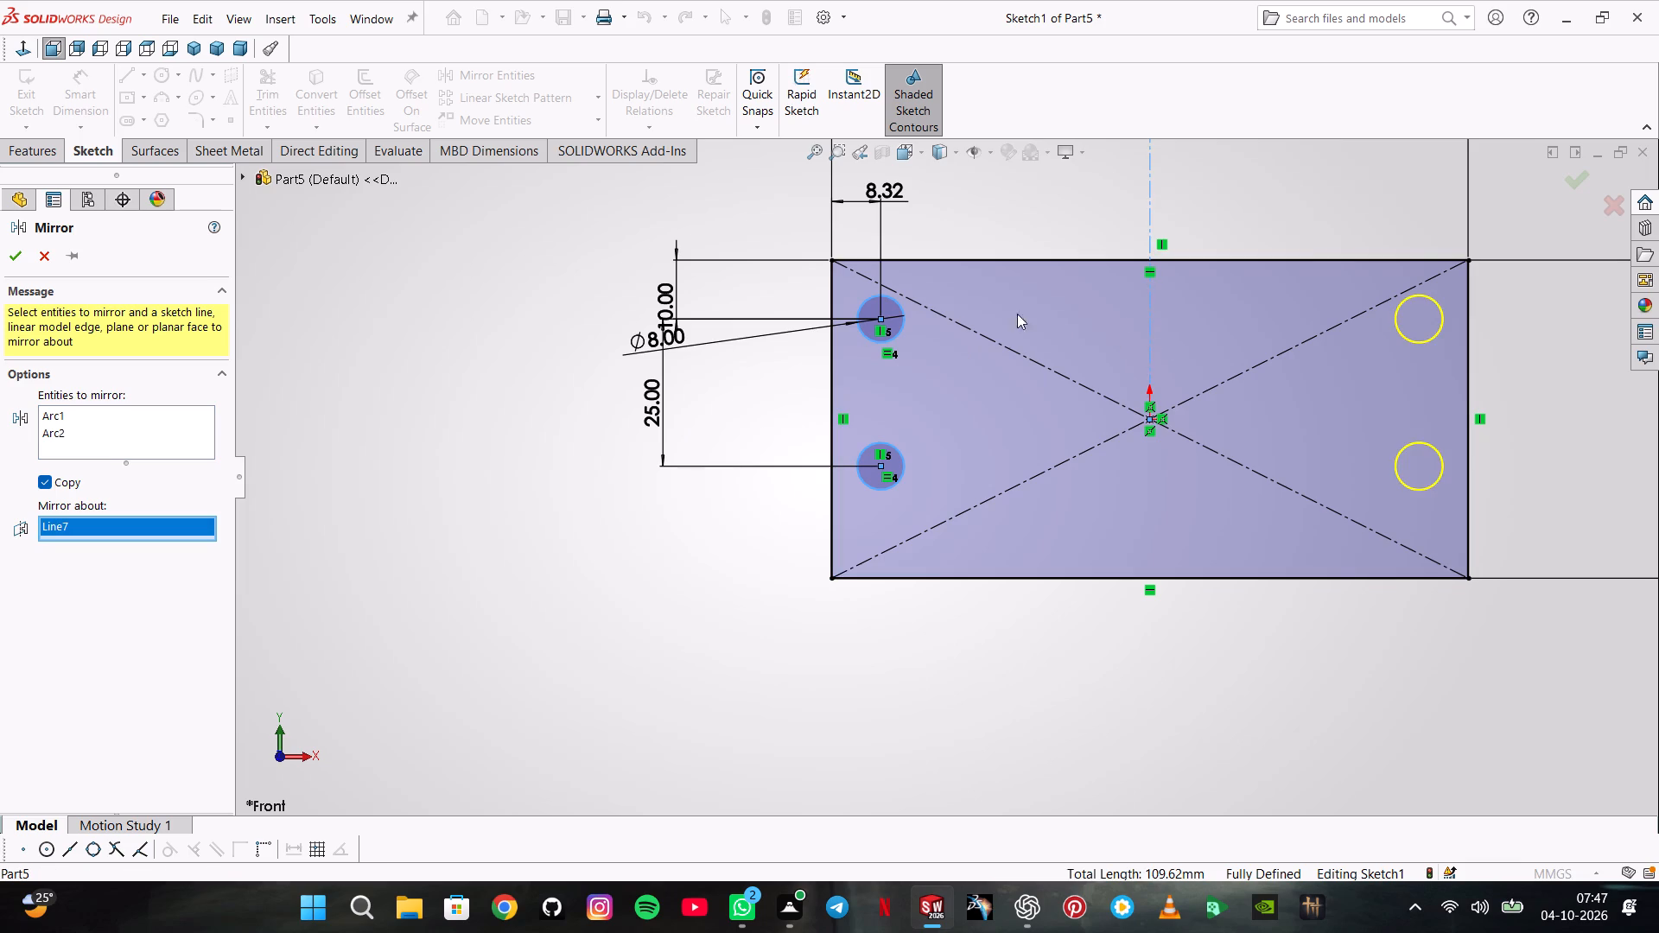
{"action": "left_click", "coordinate": [13, 251]}
{"action": "left_click", "coordinate": [386, 411]}
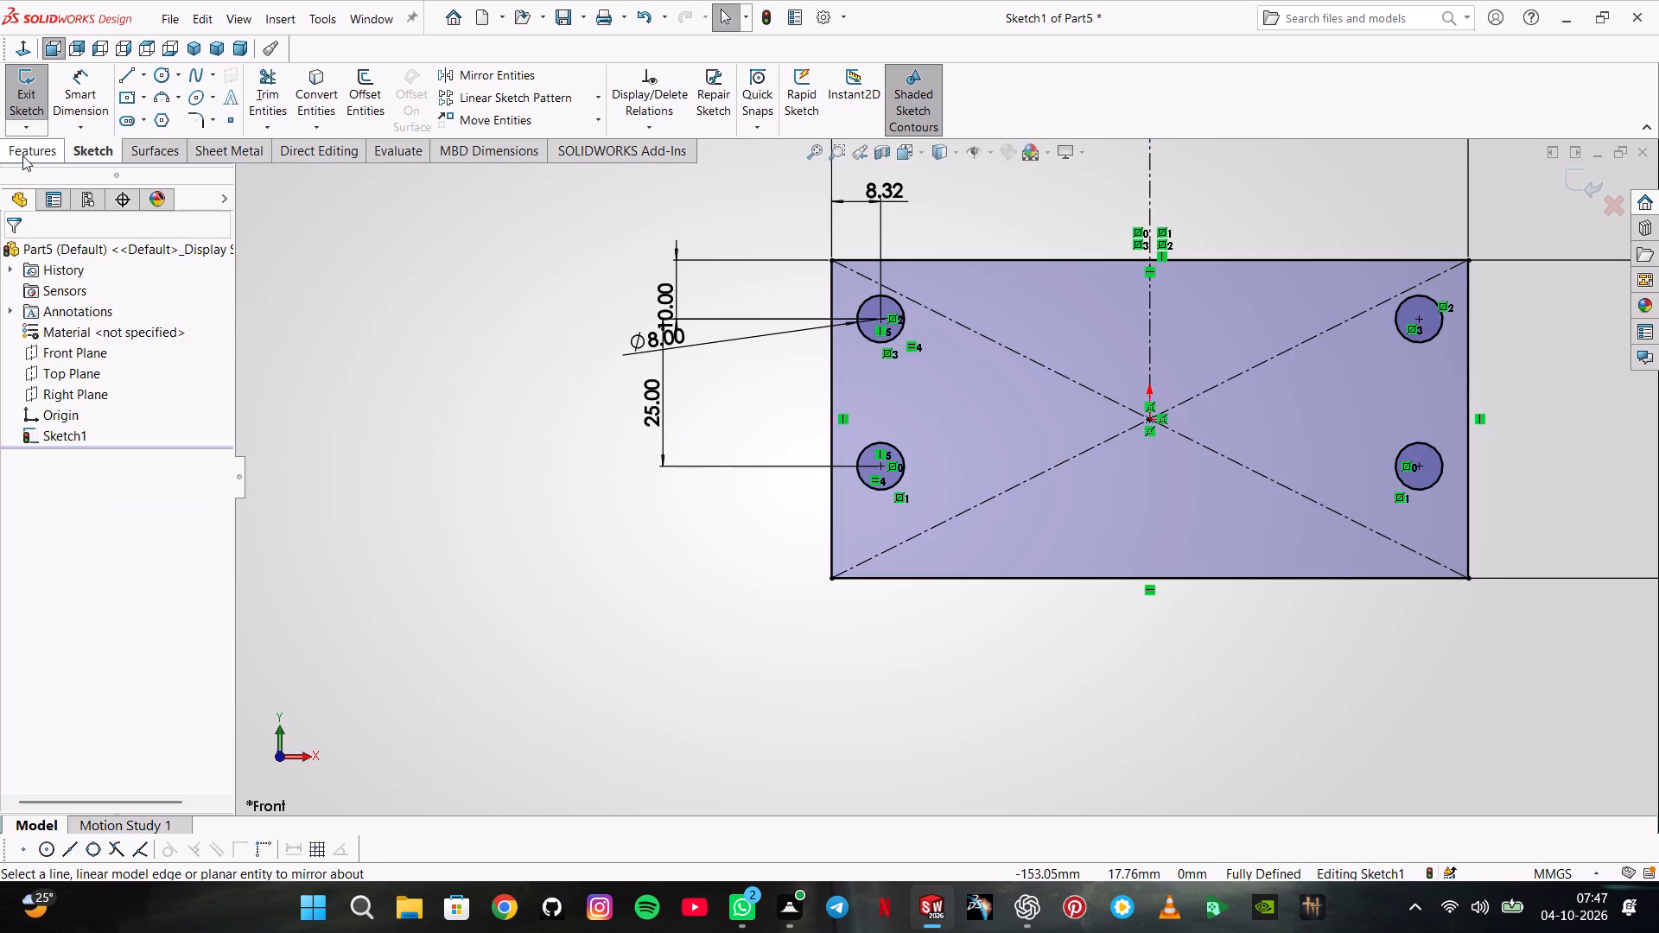
Apply 10 mm sketch fillets to the two bottom corners of the plate rectangle.
{"action": "left_click", "coordinate": [201, 119]}
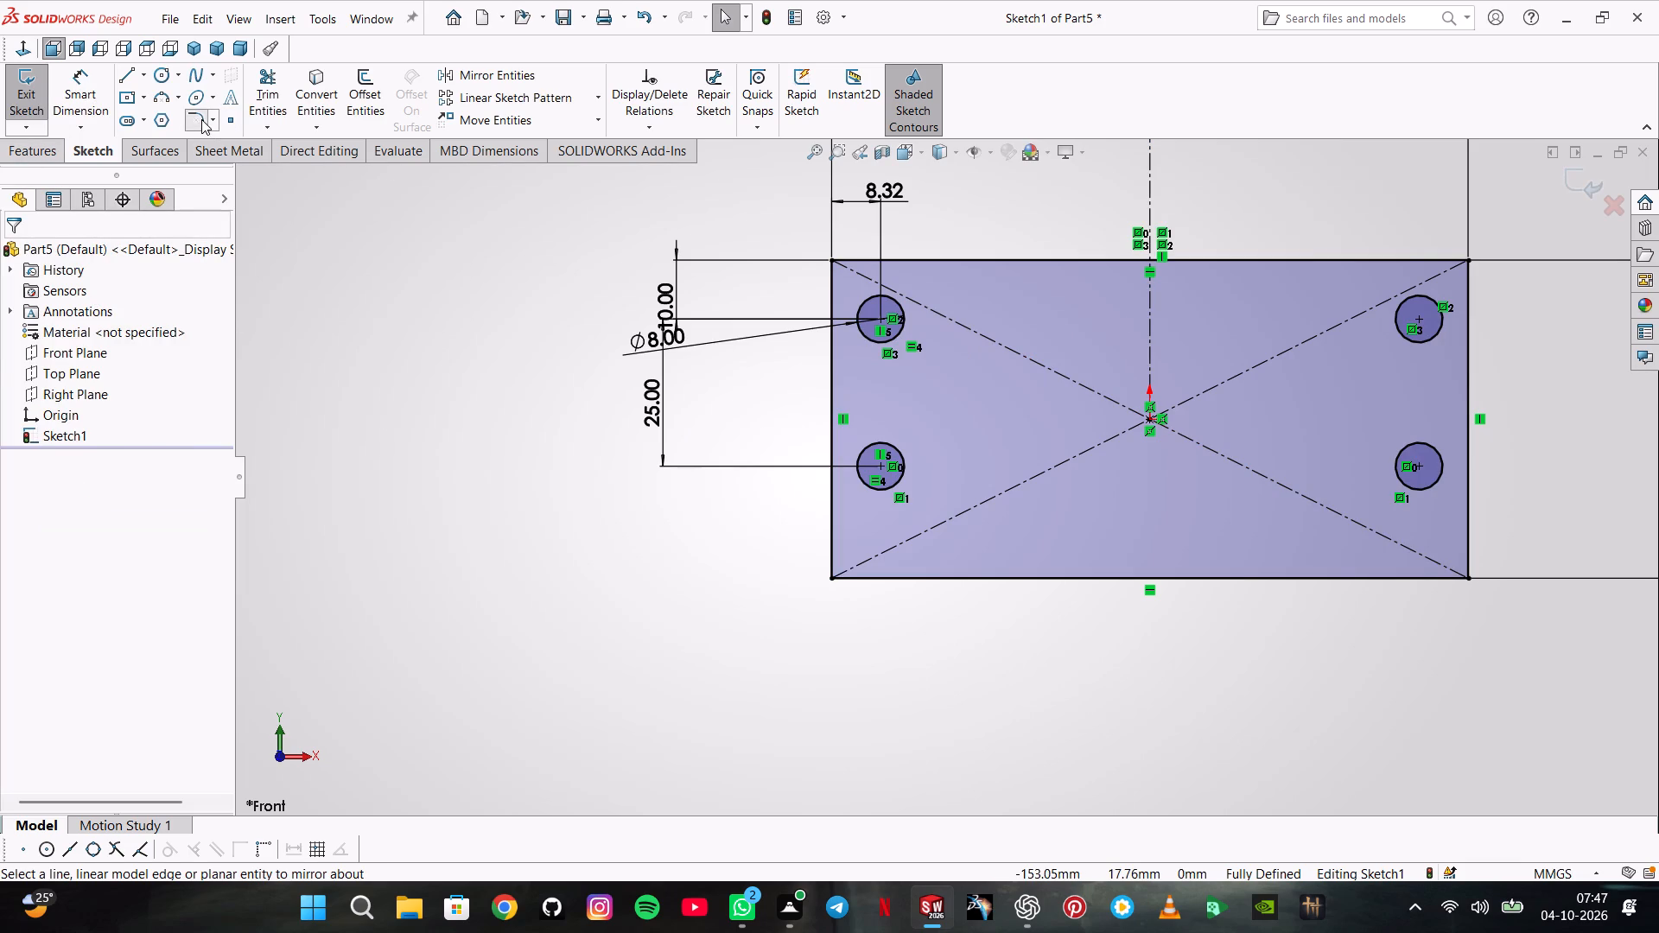
{"action": "key", "text": "1"}
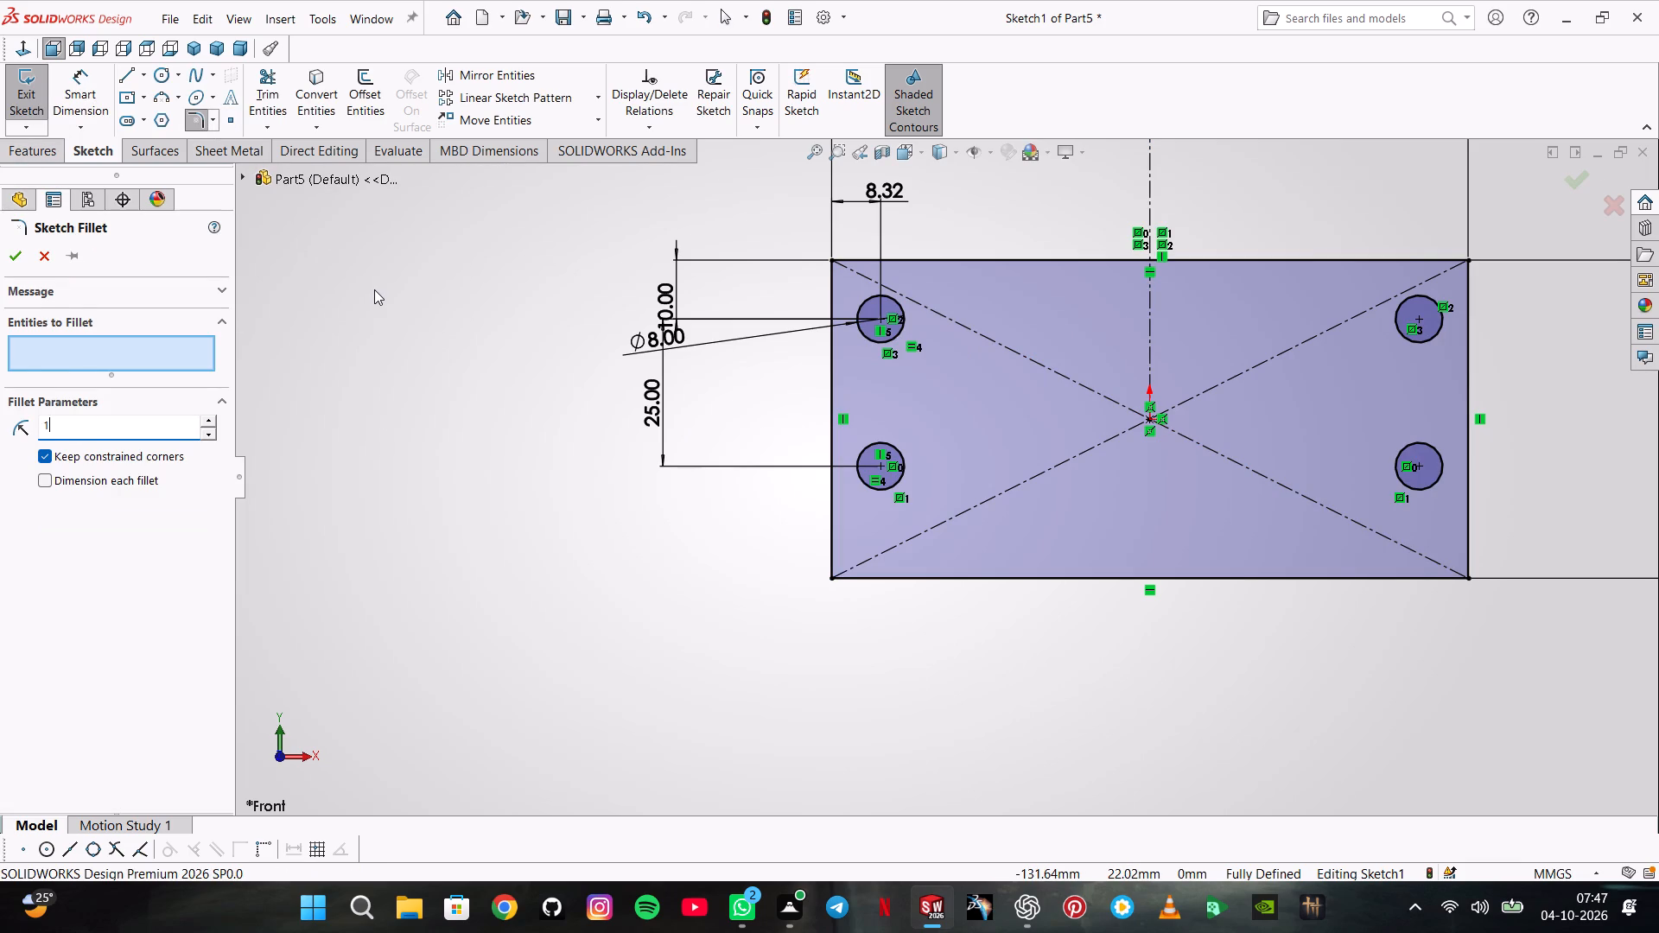
{"action": "key", "text": "0"}
{"action": "key", "text": "Return"}
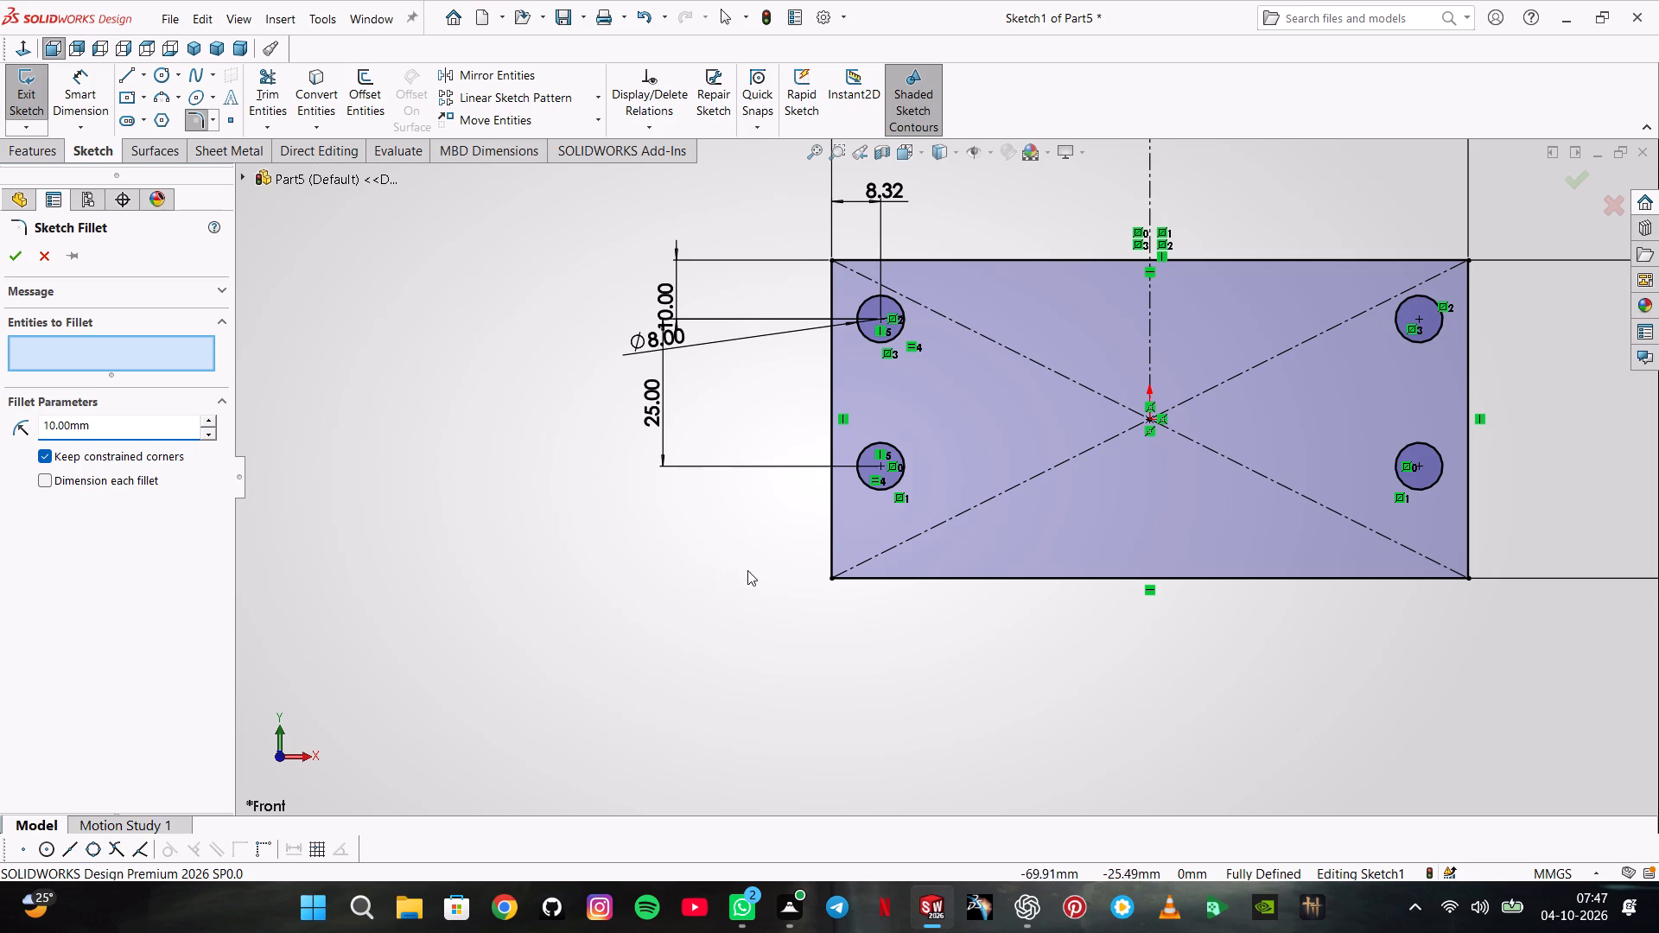
{"action": "left_click", "coordinate": [831, 583]}
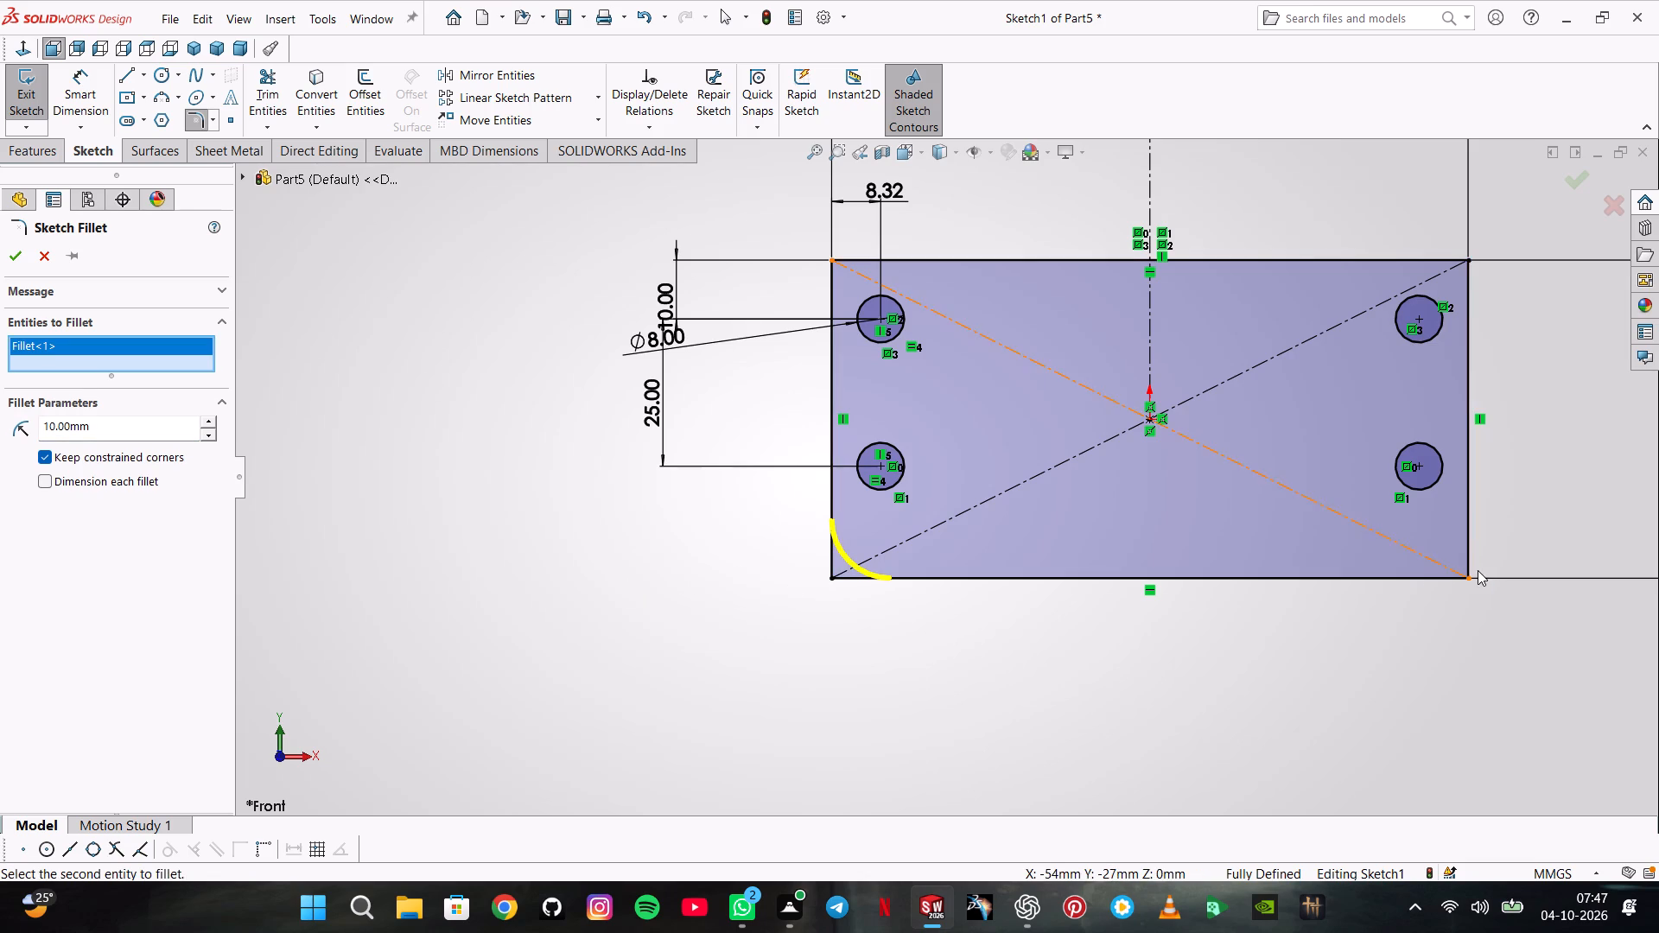
{"action": "left_click", "coordinate": [1466, 574]}
{"action": "key", "text": "period"}
{"action": "key", "text": "Return"}
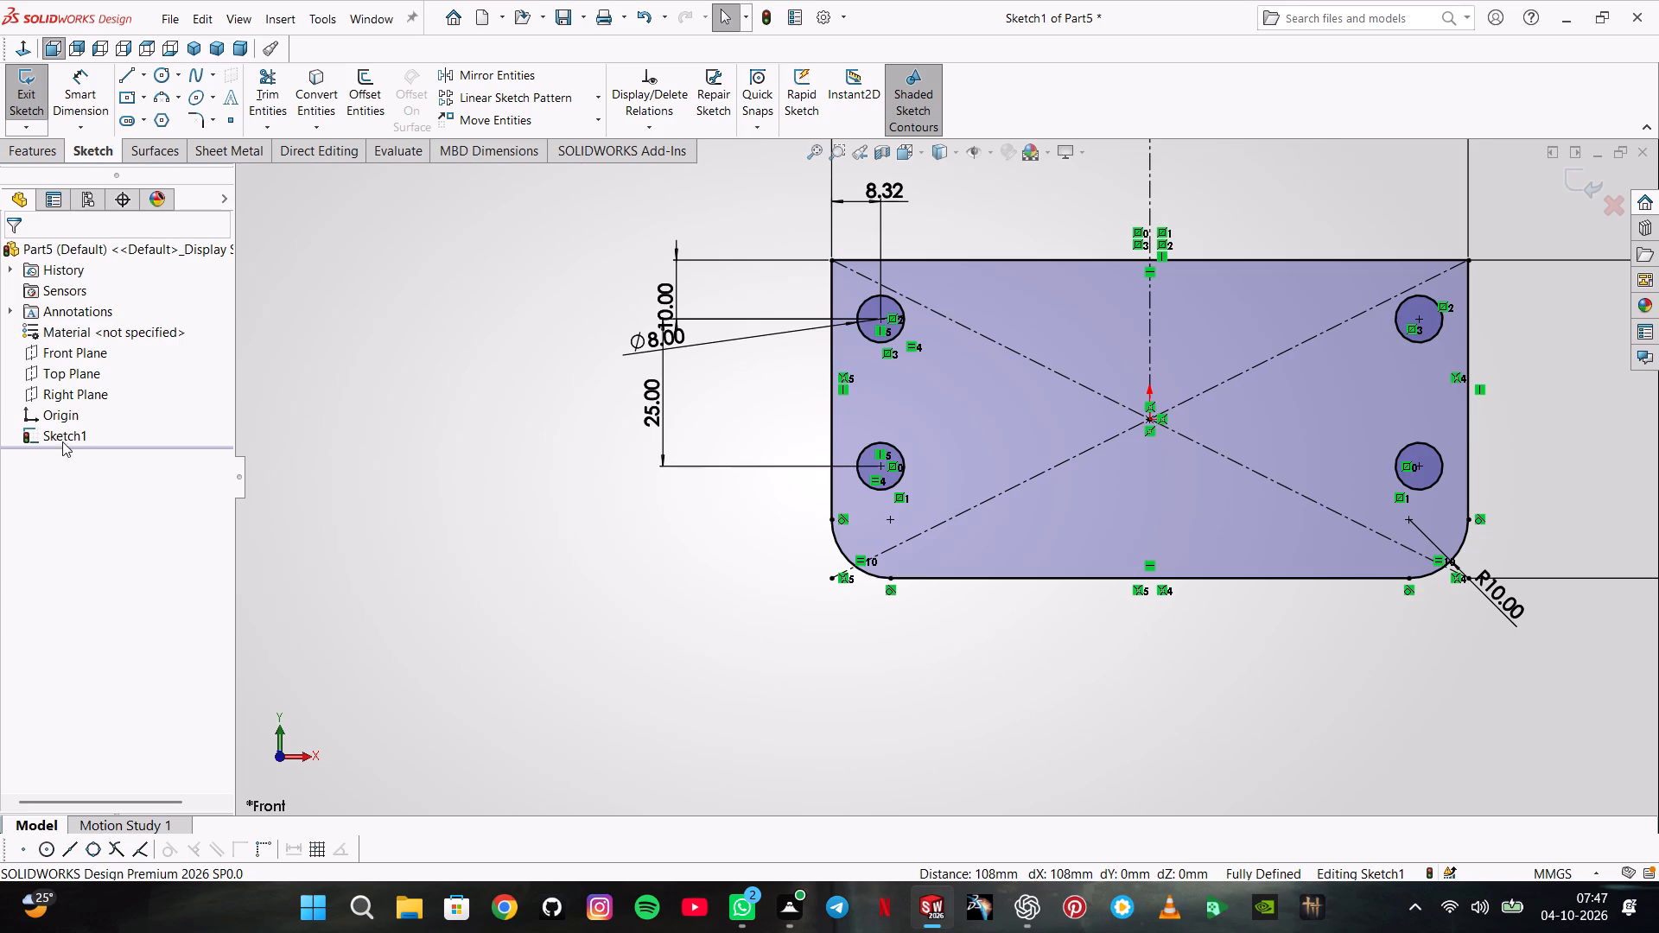
Extrude the plate sketch as a boss with a Blind depth of 11 mm.
{"action": "left_click", "coordinate": [19, 158]}
{"action": "left_click", "coordinate": [90, 80]}
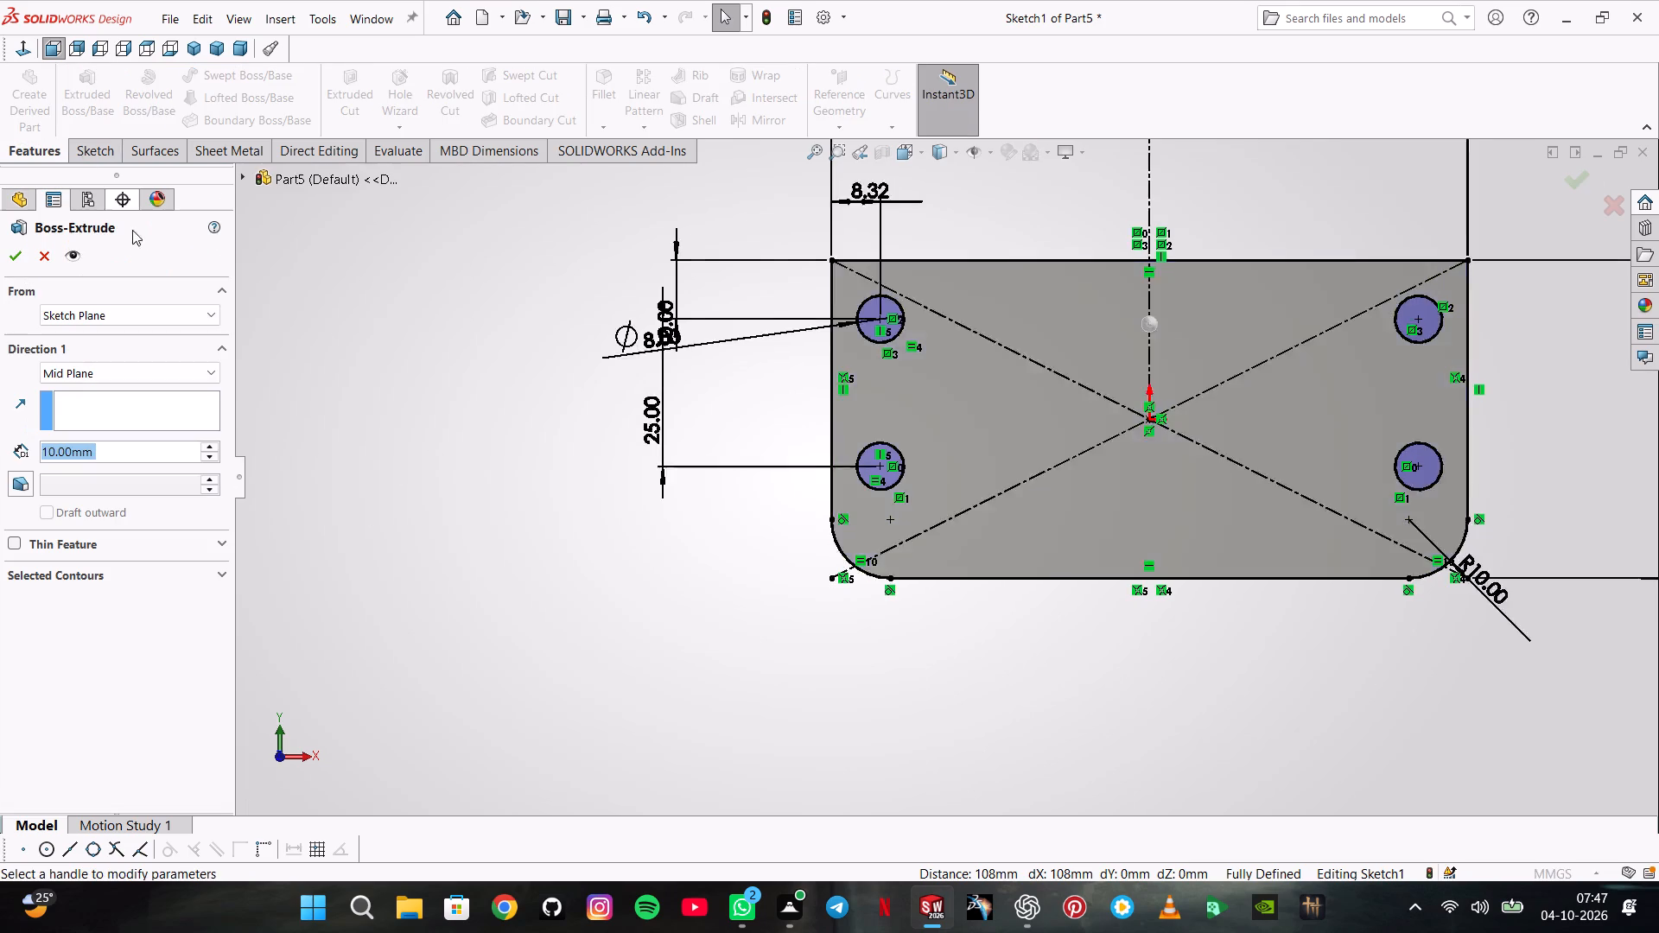
{"action": "left_click", "coordinate": [93, 361]}
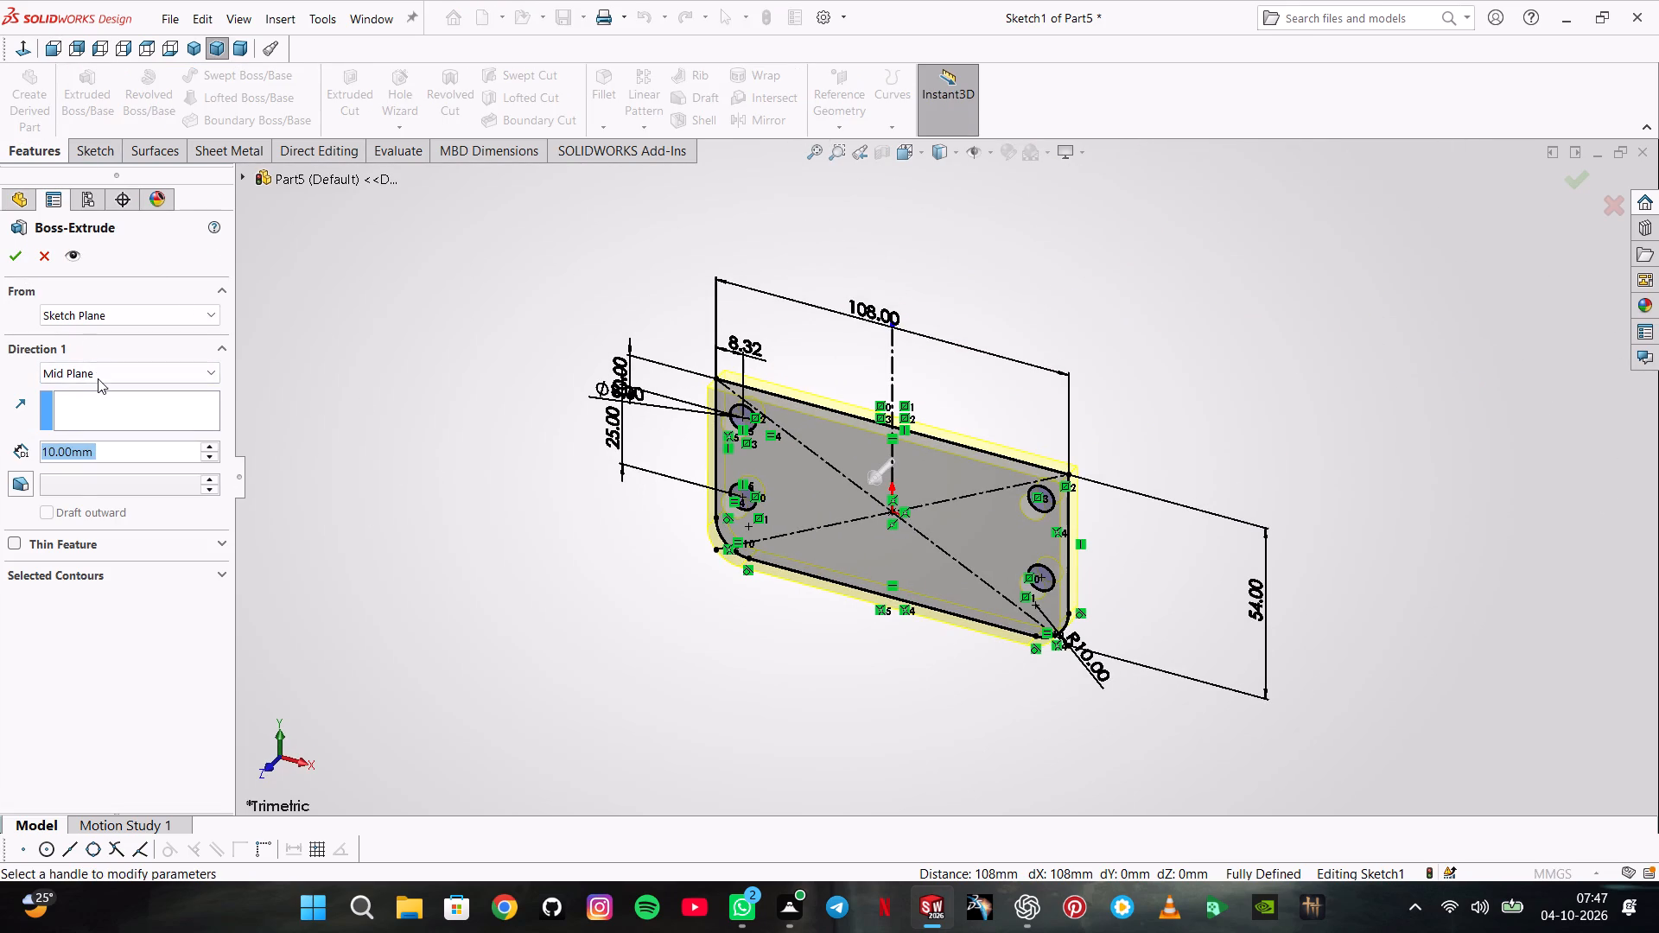
{"action": "left_click", "coordinate": [99, 379]}
{"action": "left_click", "coordinate": [92, 390]}
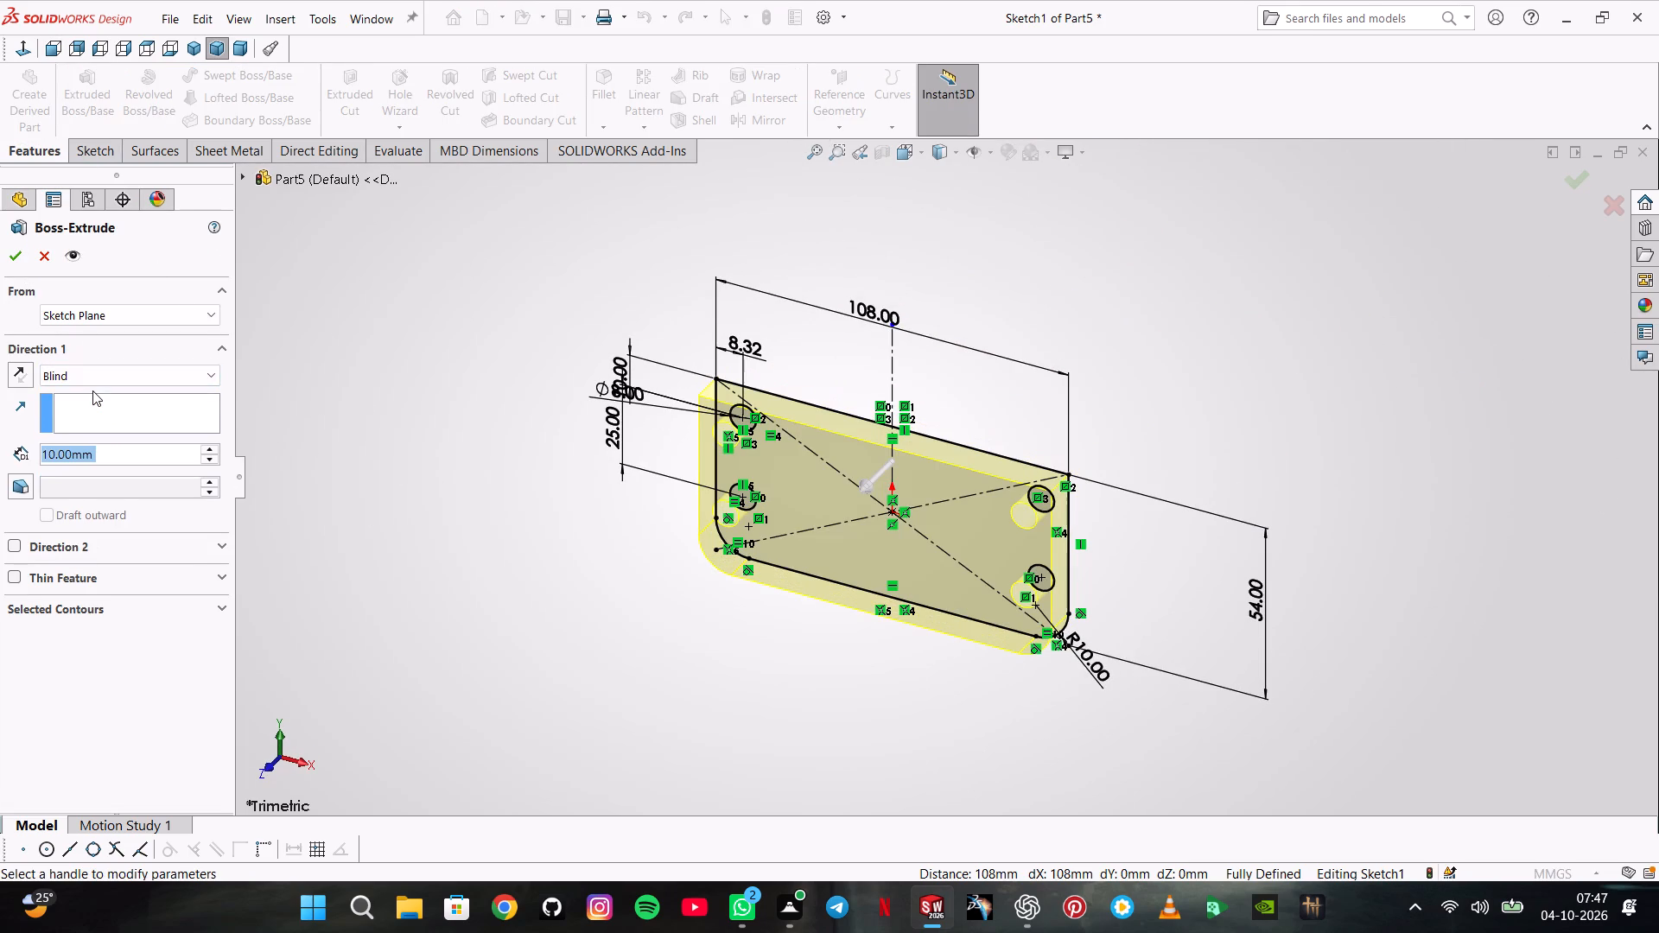
{"action": "type", "text": "11"}
{"action": "key", "text": "Return"}
{"action": "key", "text": "Return"}
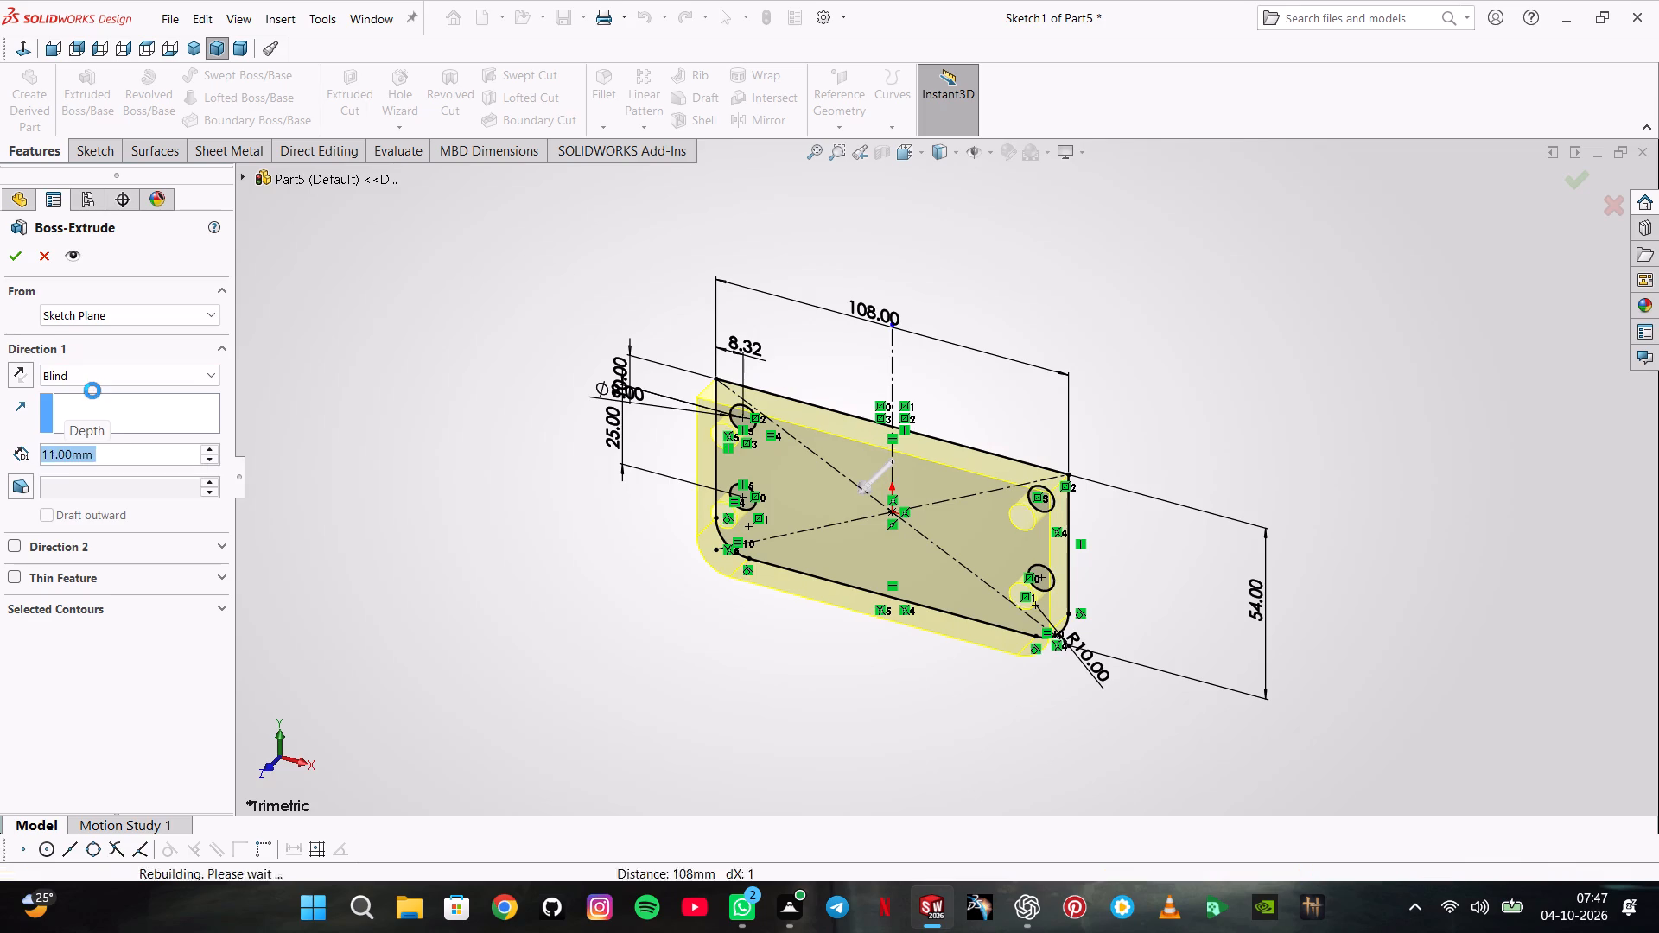
{"action": "left_click", "coordinate": [412, 315]}
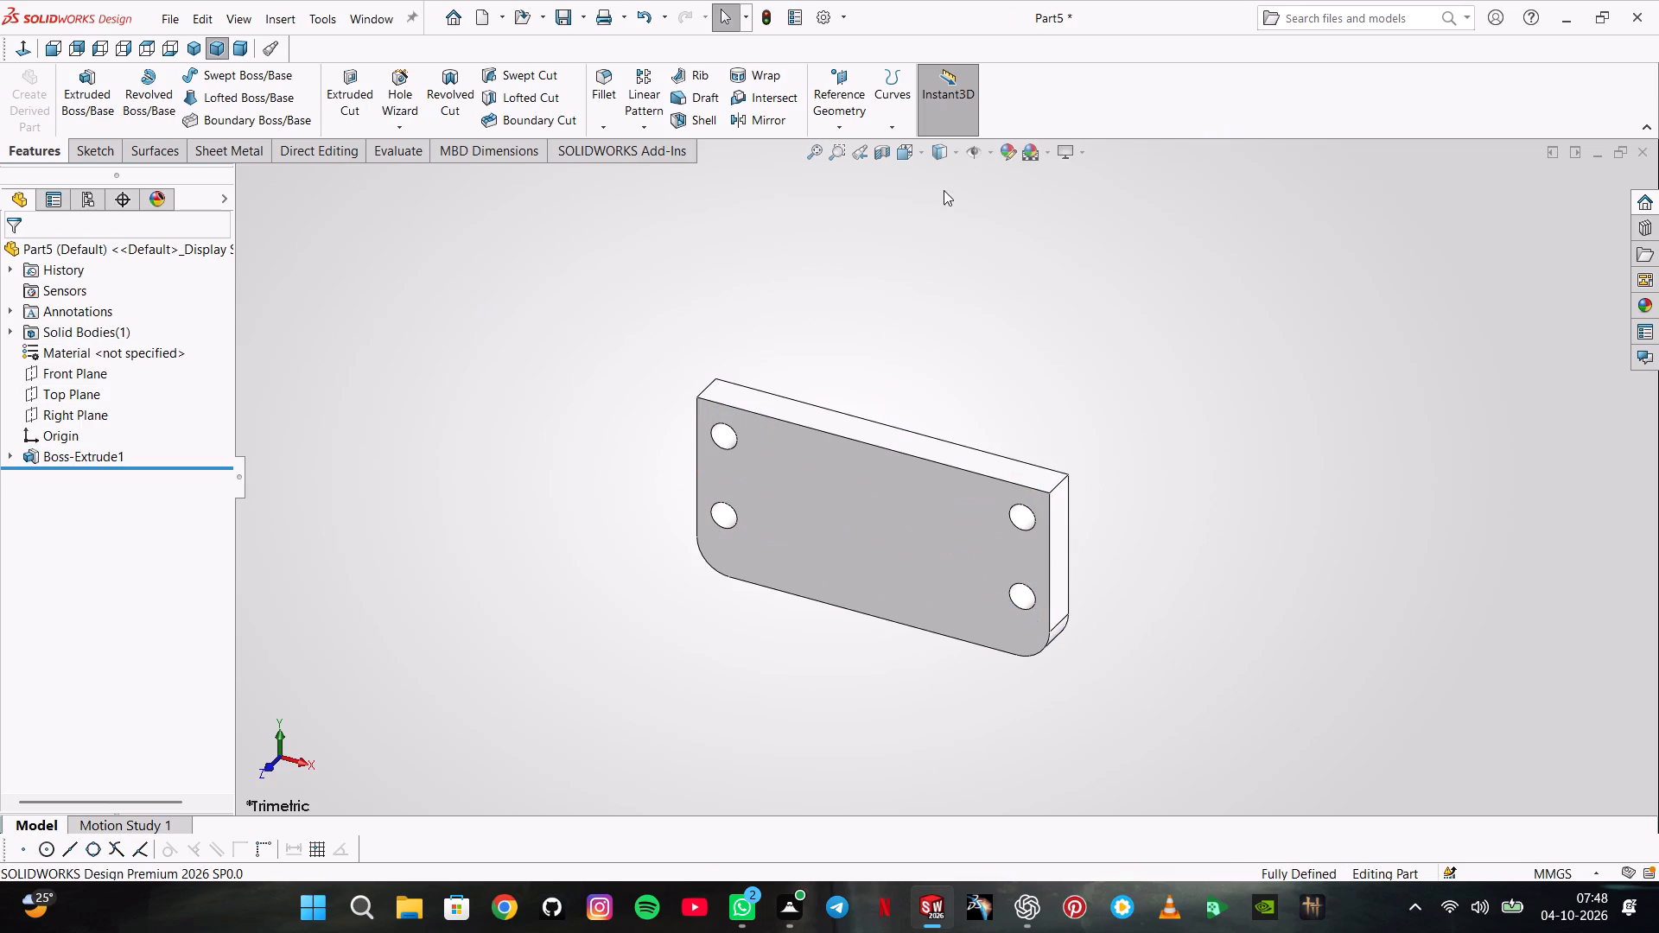
Apply the Warehouse scene to the part view.
{"action": "left_click", "coordinate": [1045, 150]}
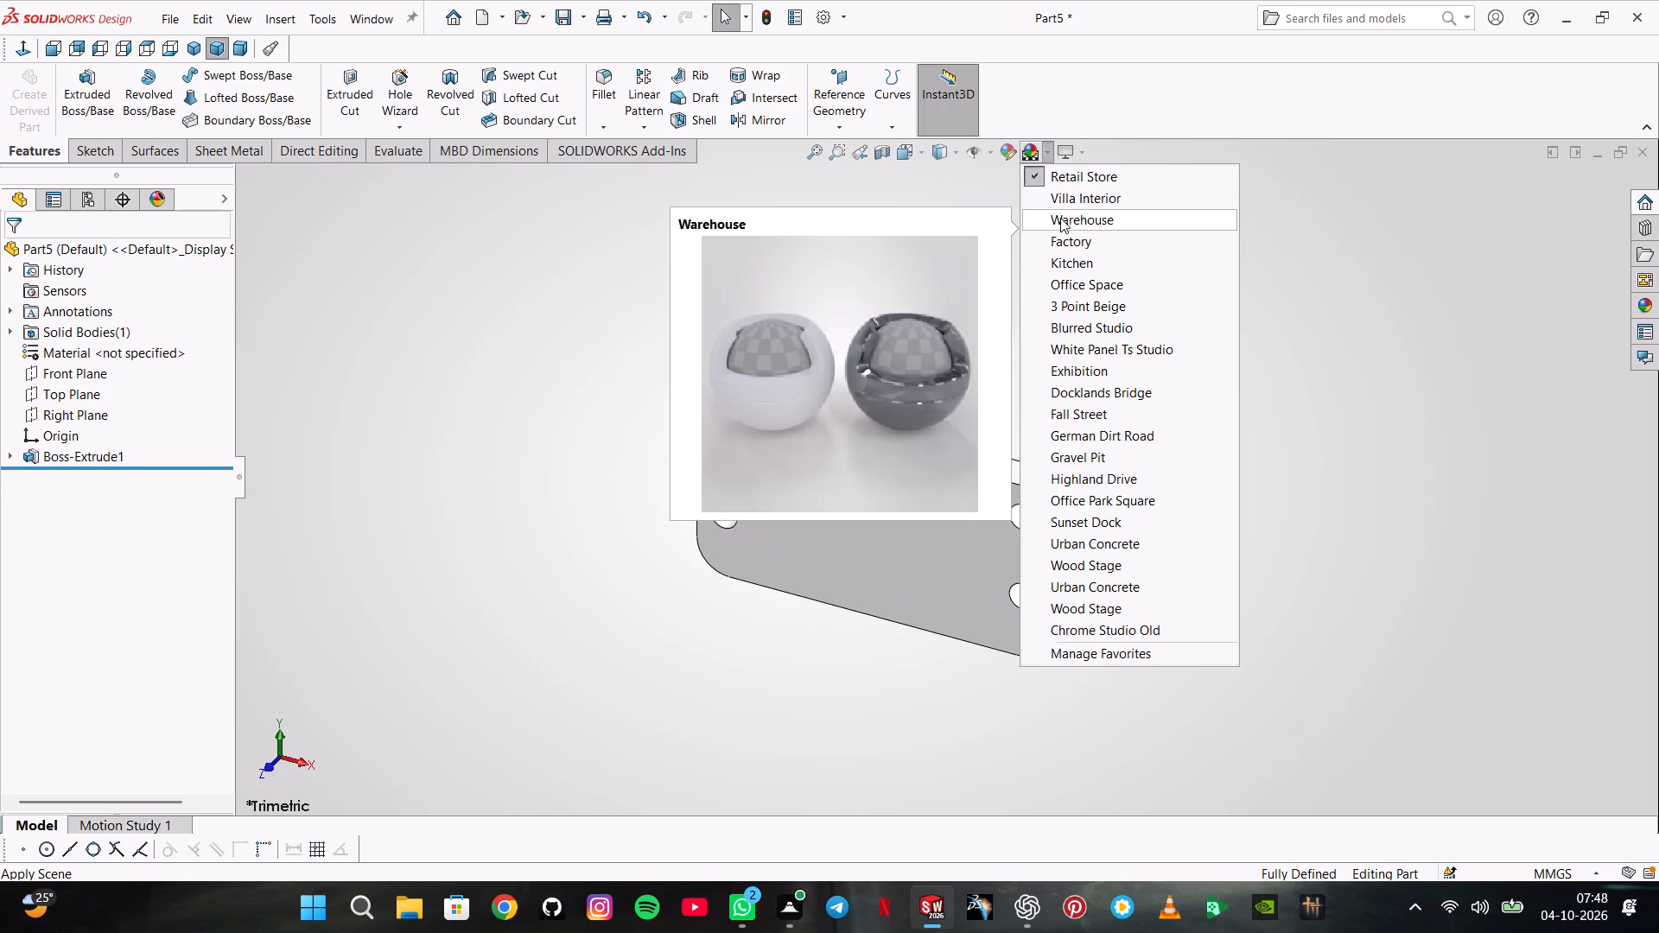
{"action": "left_click", "coordinate": [1060, 218]}
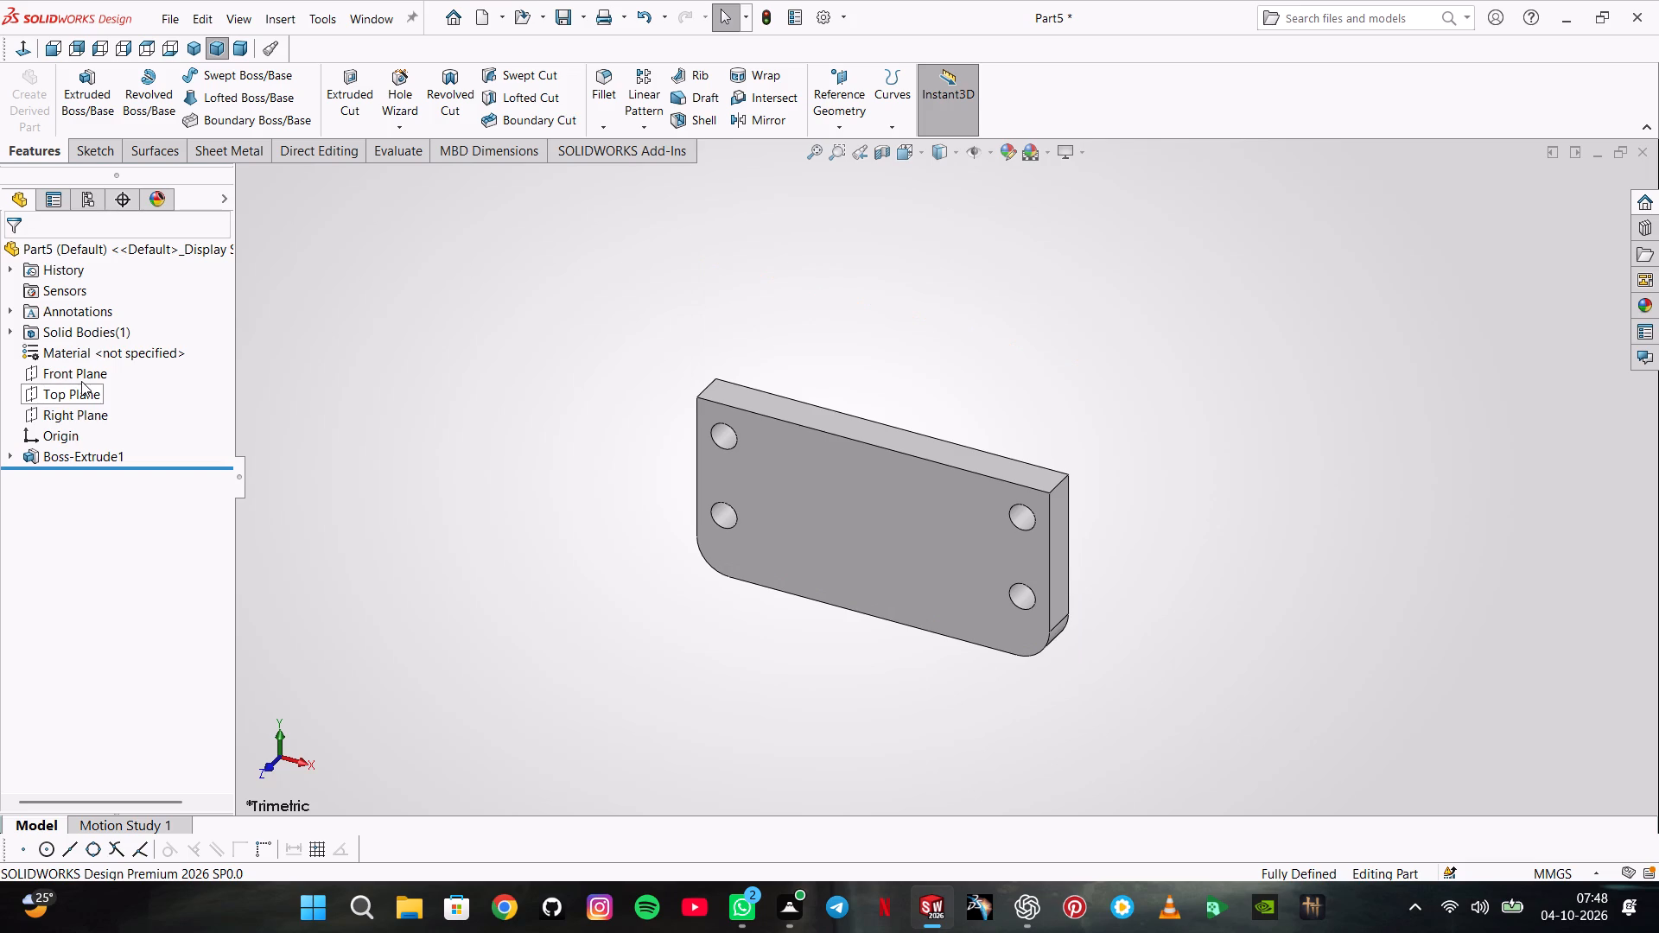
On a new Right Plane sketch, draw a stepped line from the plate's front face: about 12 mm outward, 6 mm down, 10 mm outward.
{"action": "left_click", "coordinate": [85, 410]}
{"action": "left_click", "coordinate": [104, 386]}
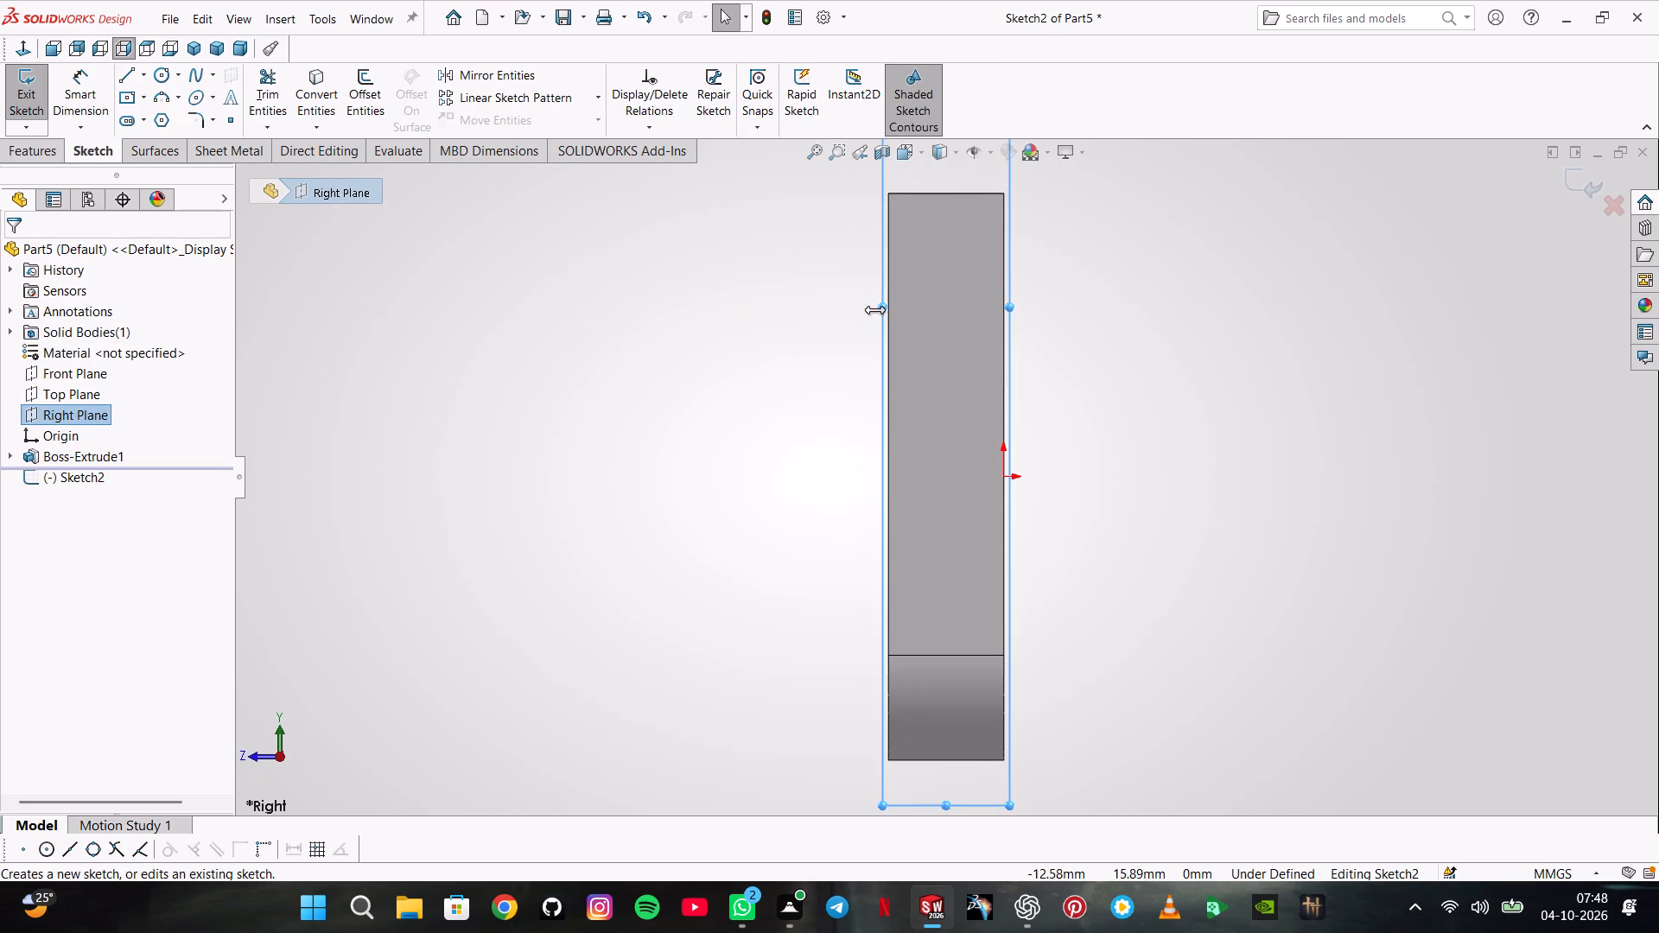
{"action": "left_click_drag", "start_coordinate": [877, 308], "coordinate": [0, 336]}
{"action": "scroll", "coordinate": [363, 426], "scroll_direction": "up", "scroll_amount": 4}
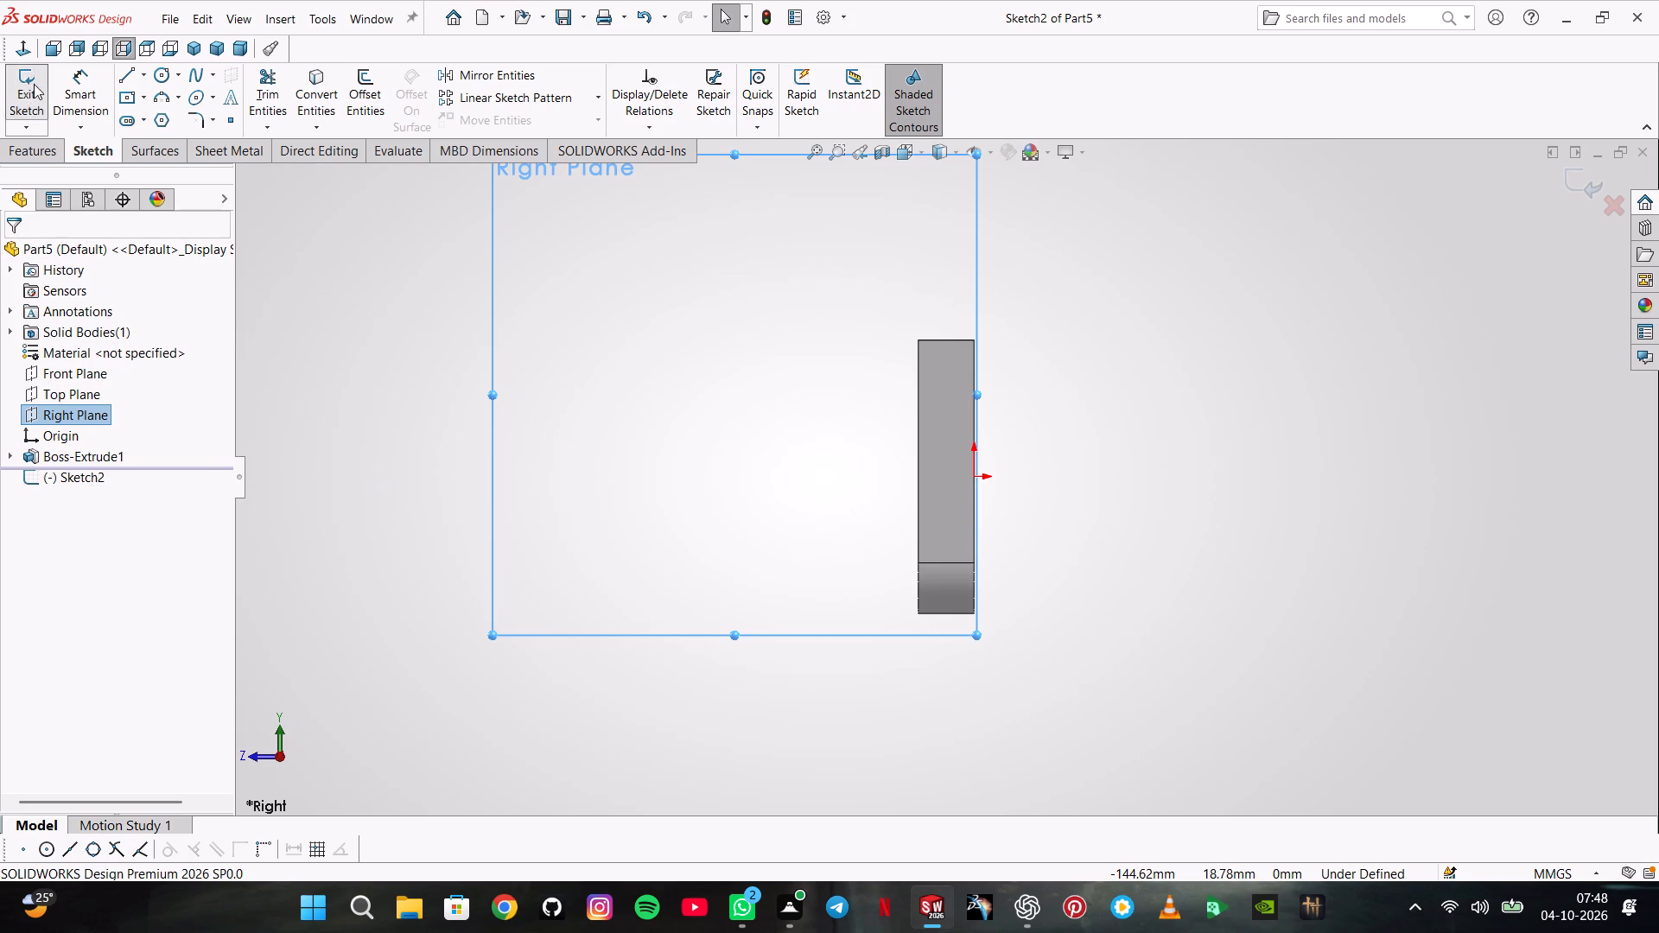
{"action": "left_click", "coordinate": [119, 74]}
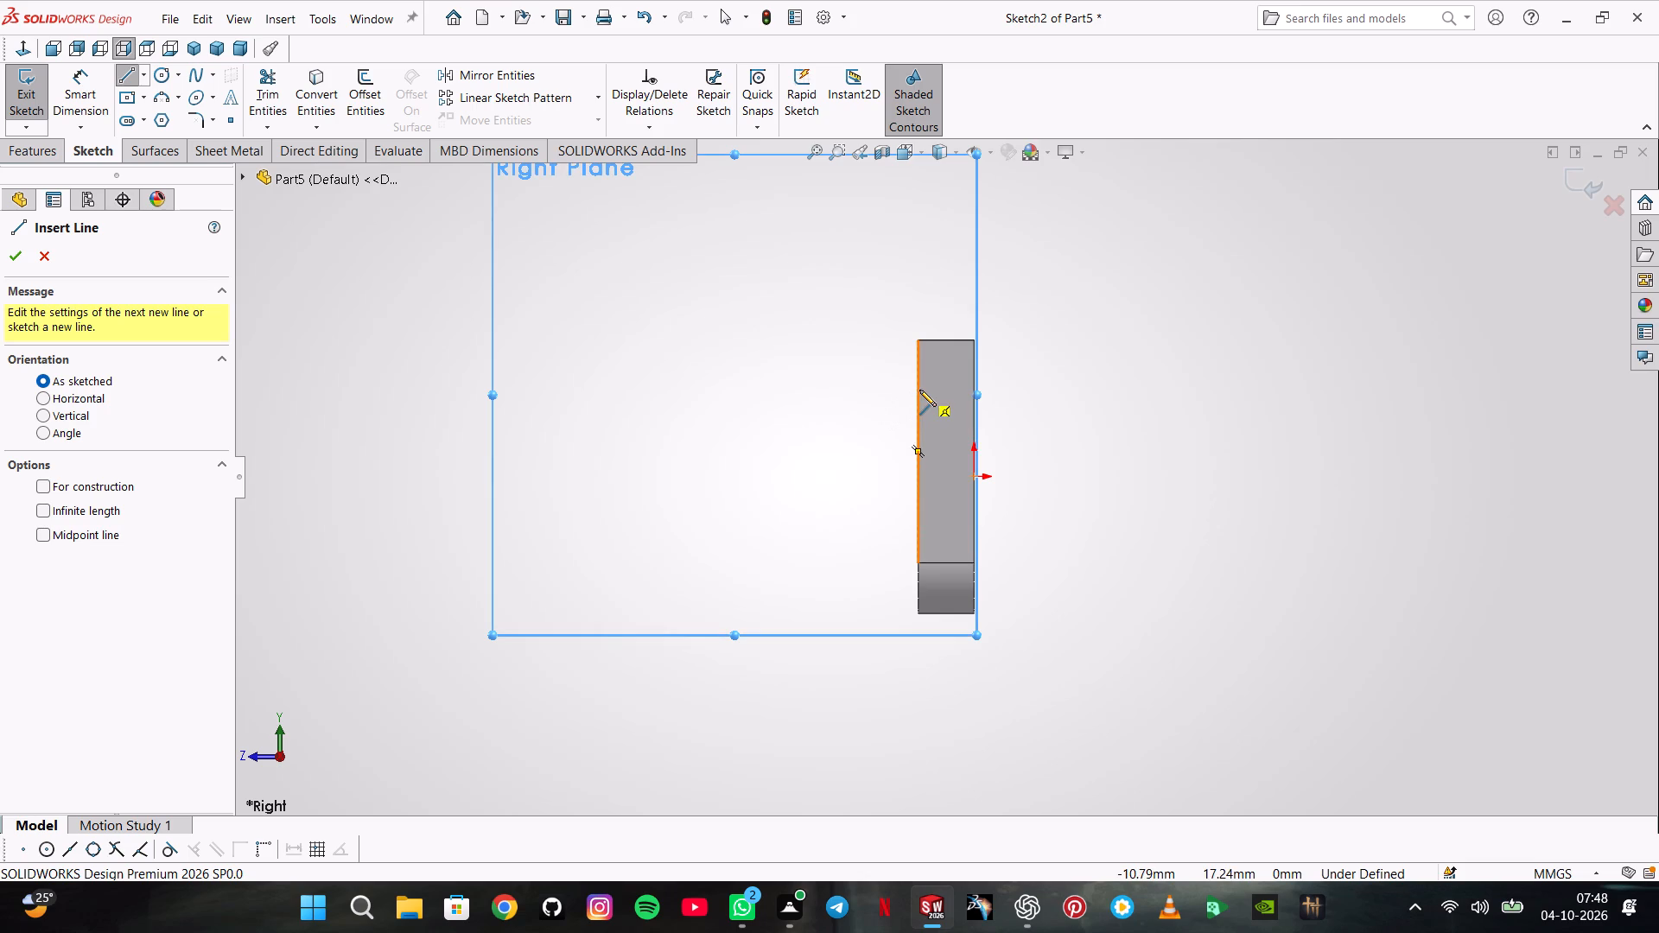
{"action": "left_click", "coordinate": [919, 390]}
{"action": "left_click", "coordinate": [860, 390]}
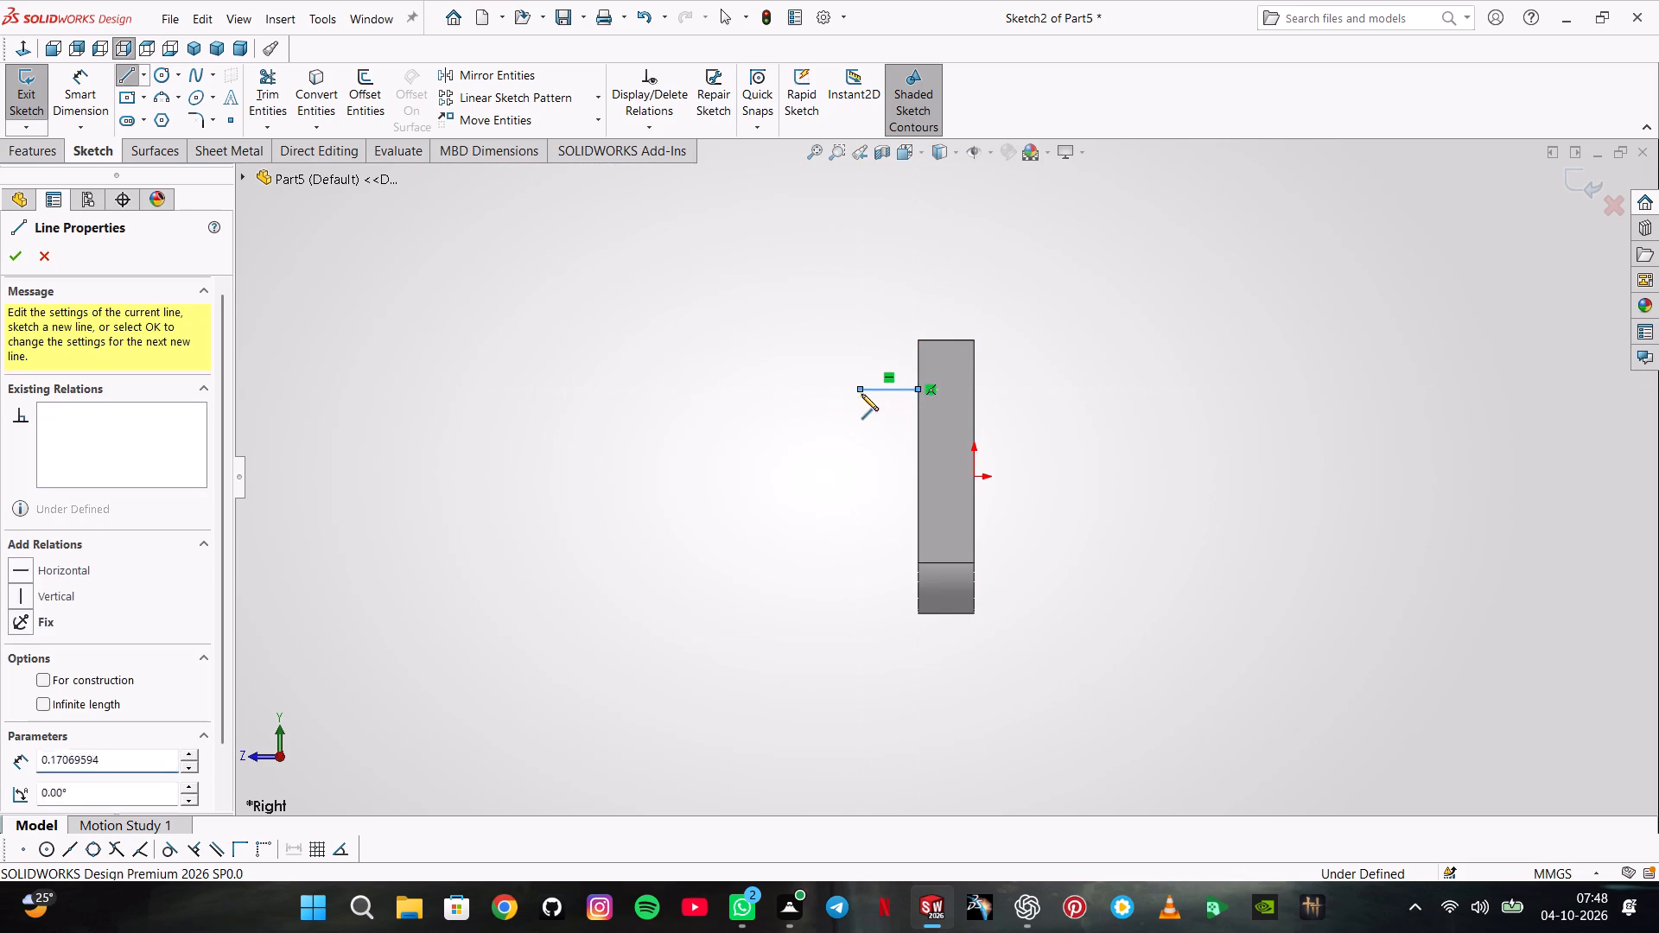
{"action": "left_click", "coordinate": [861, 420]}
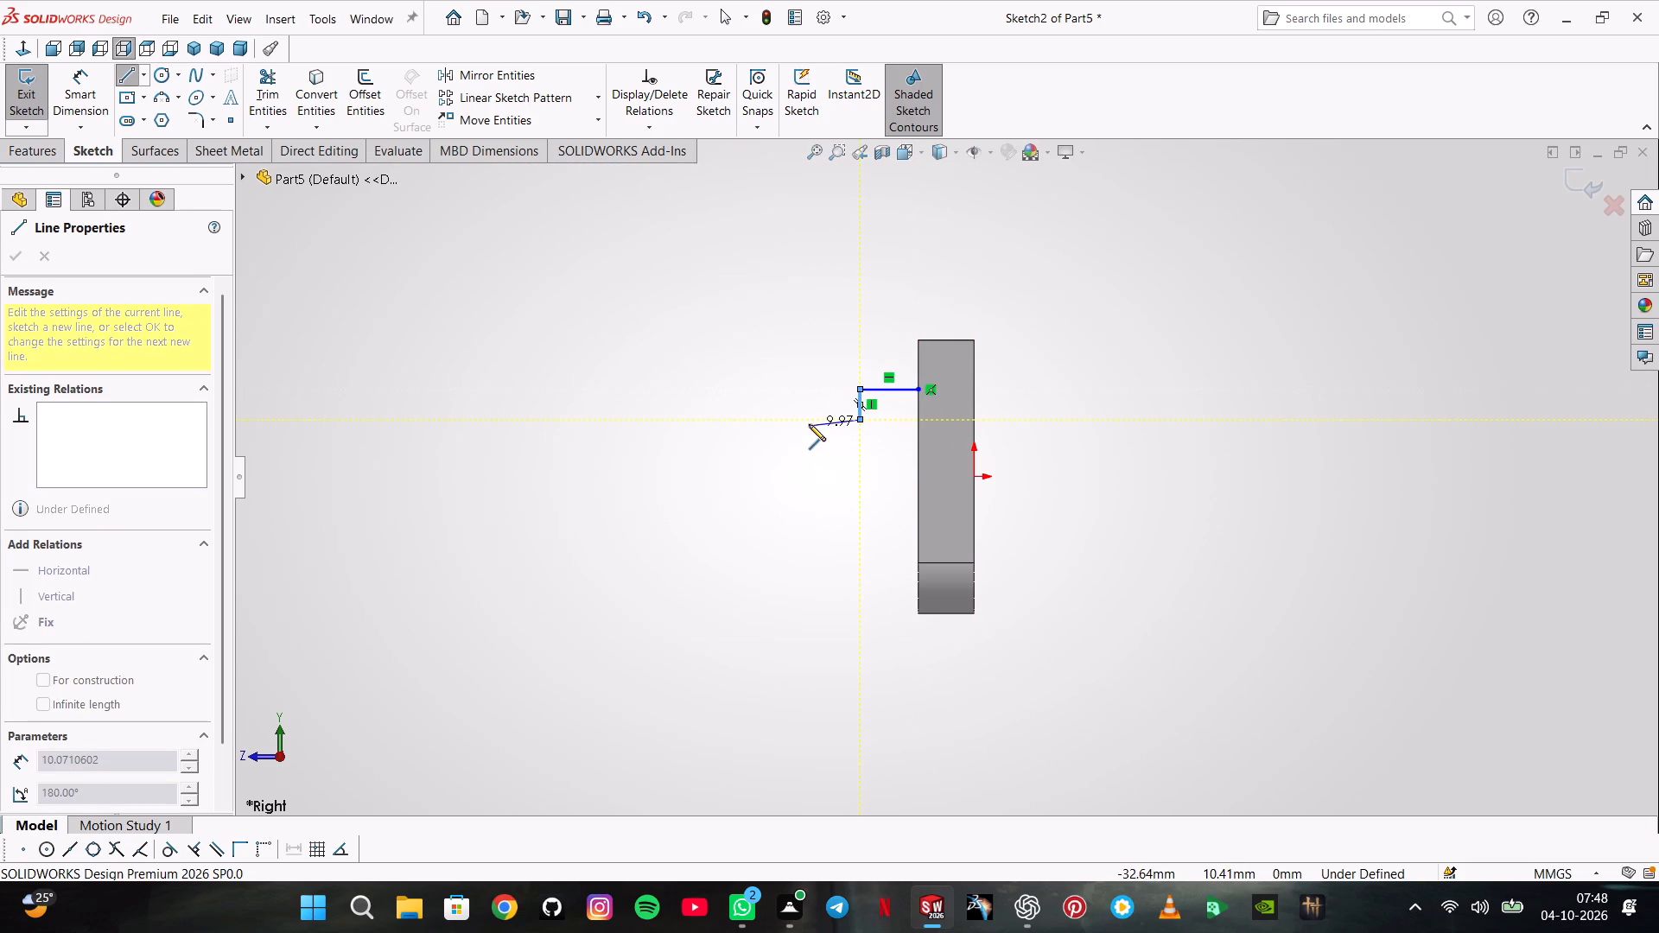
{"action": "left_click", "coordinate": [809, 424]}
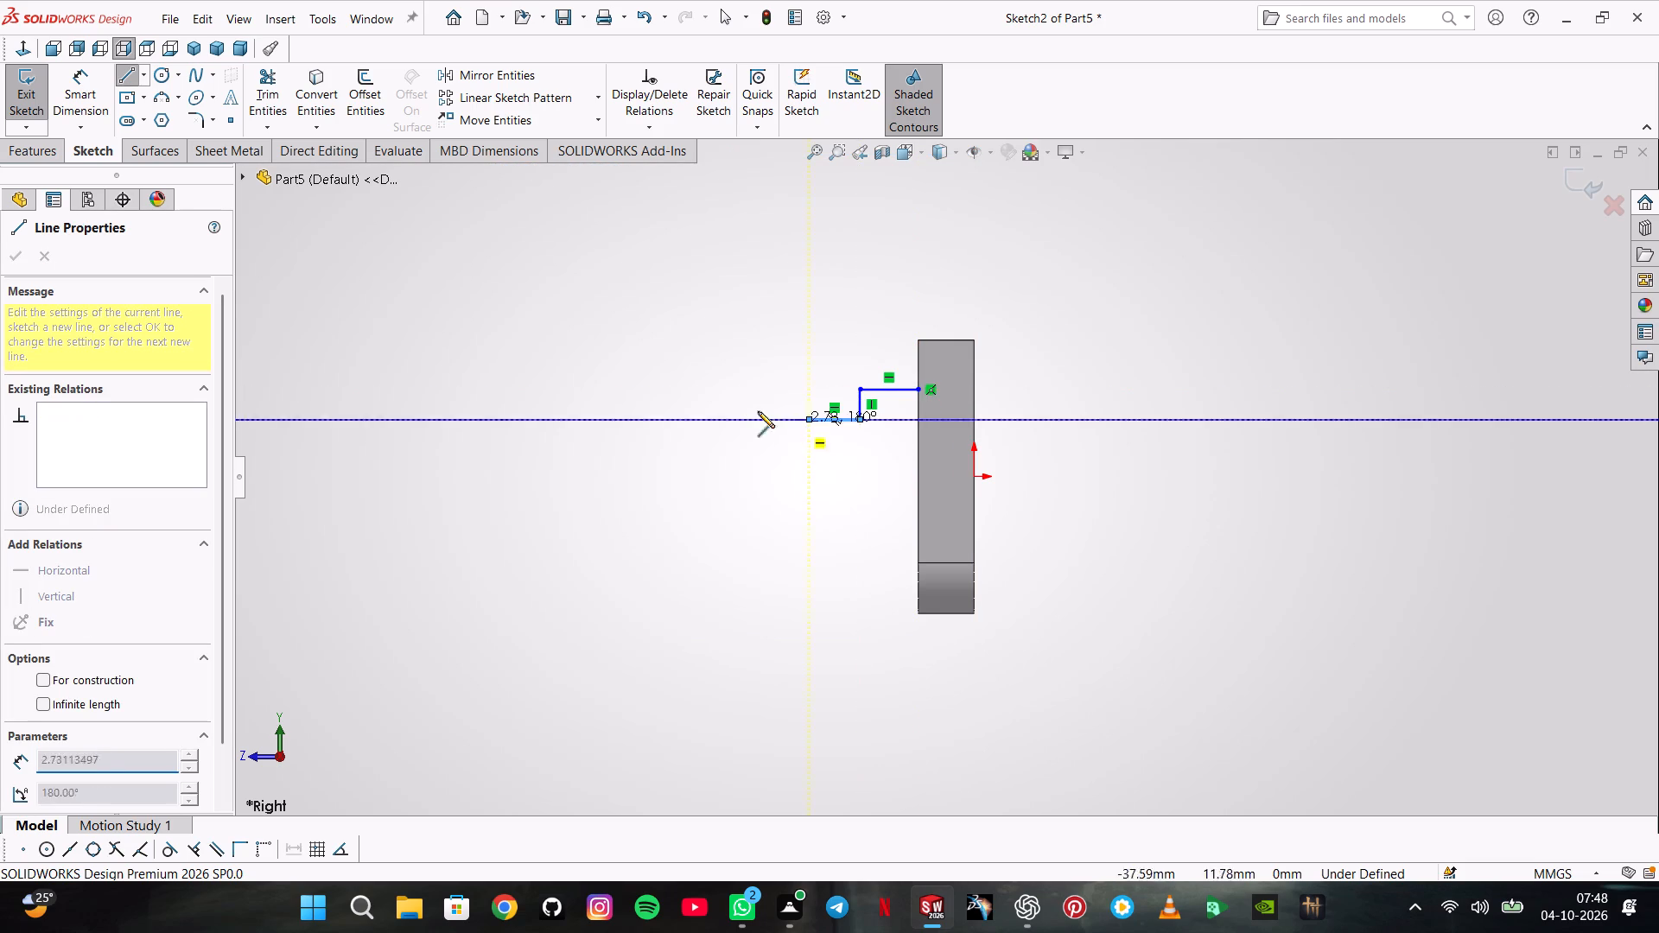
Dimension the upper horizontal line 6 mm below the plate's top edge.
{"action": "left_click", "coordinate": [79, 91]}
{"action": "left_click", "coordinate": [888, 392]}
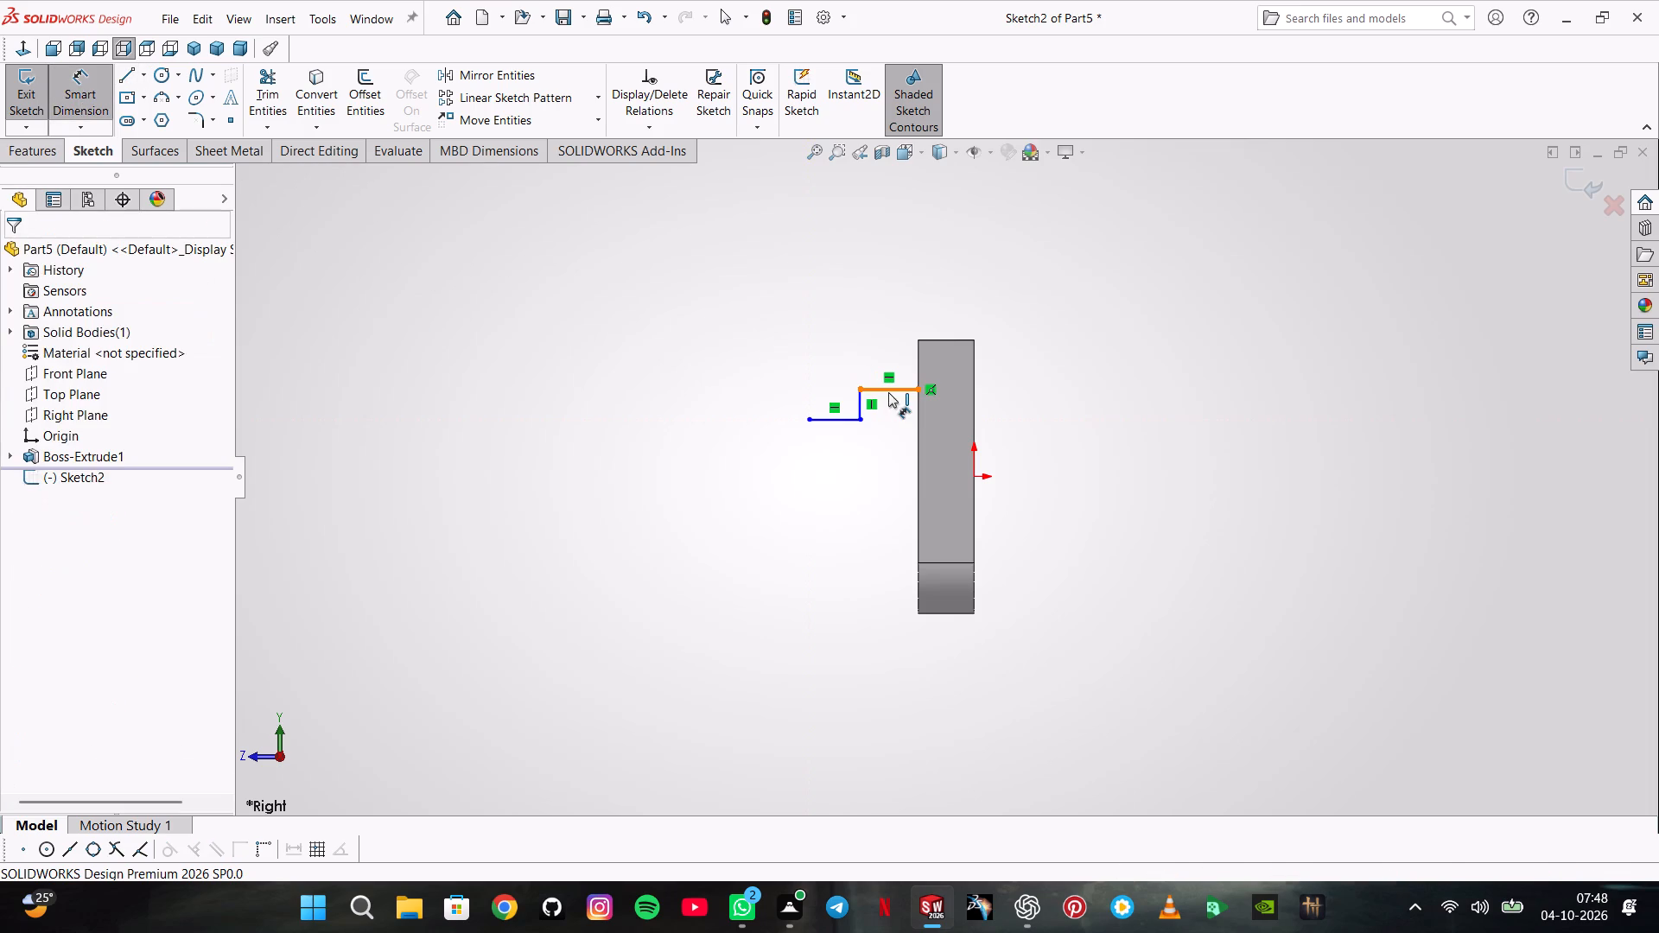
{"action": "left_click", "coordinate": [938, 340]}
{"action": "left_click", "coordinate": [787, 341]}
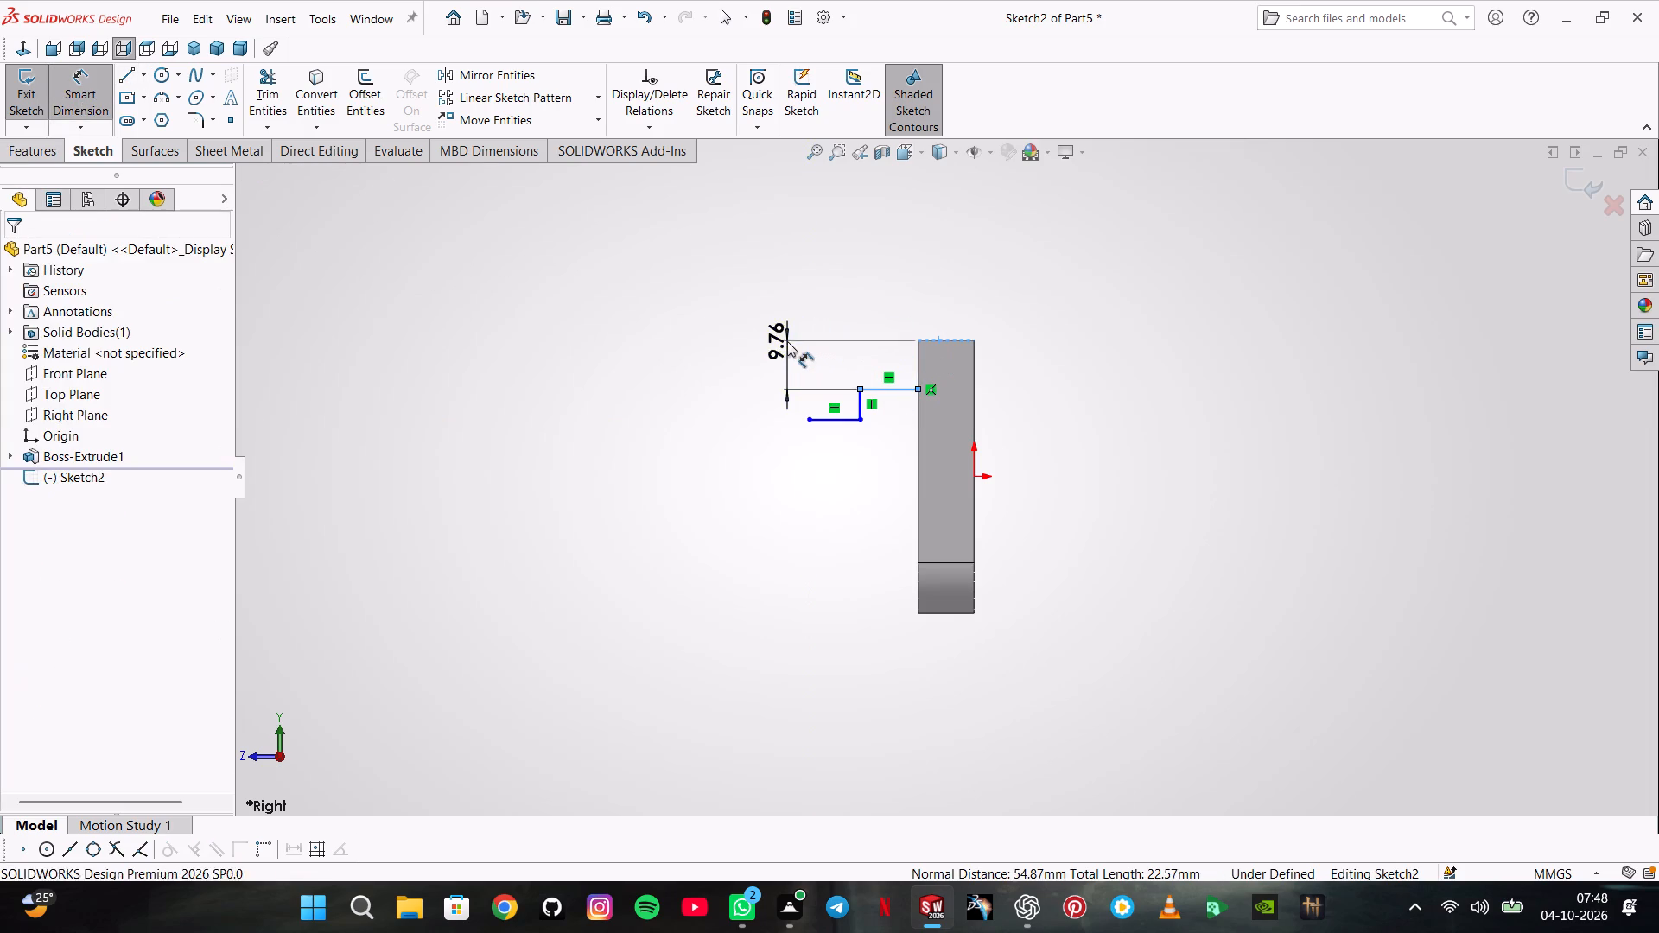
{"action": "key", "text": "6"}
{"action": "key", "text": "Return"}
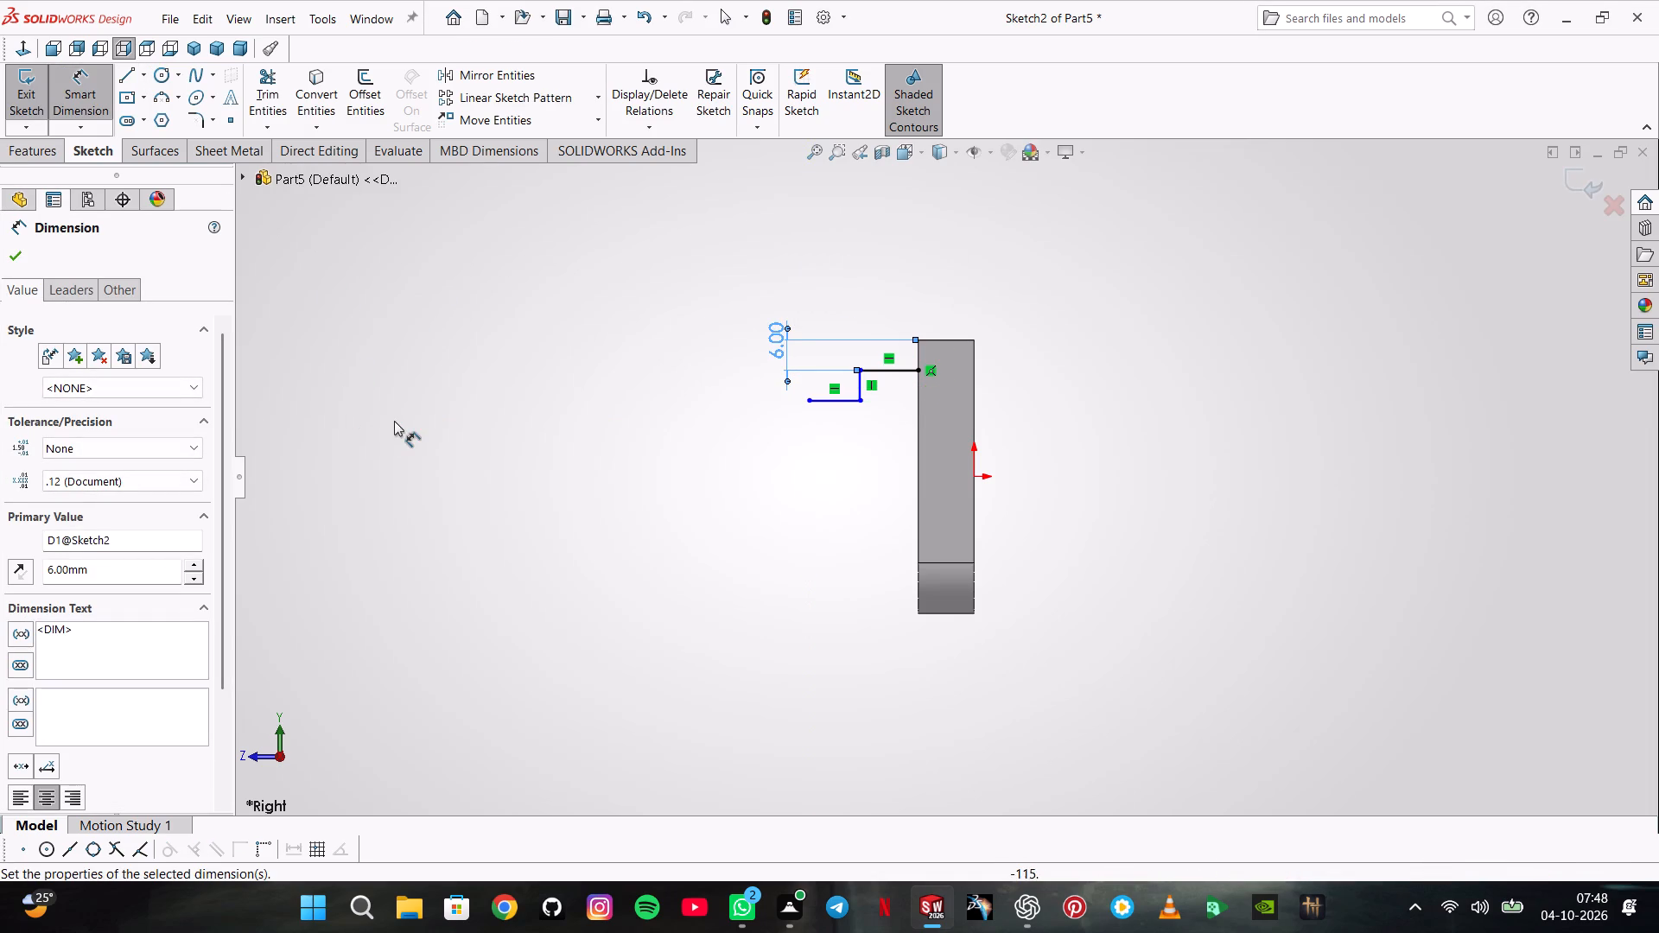
Dimension the short vertical line 12 mm from the plate's front face.
{"action": "left_click", "coordinate": [858, 383]}
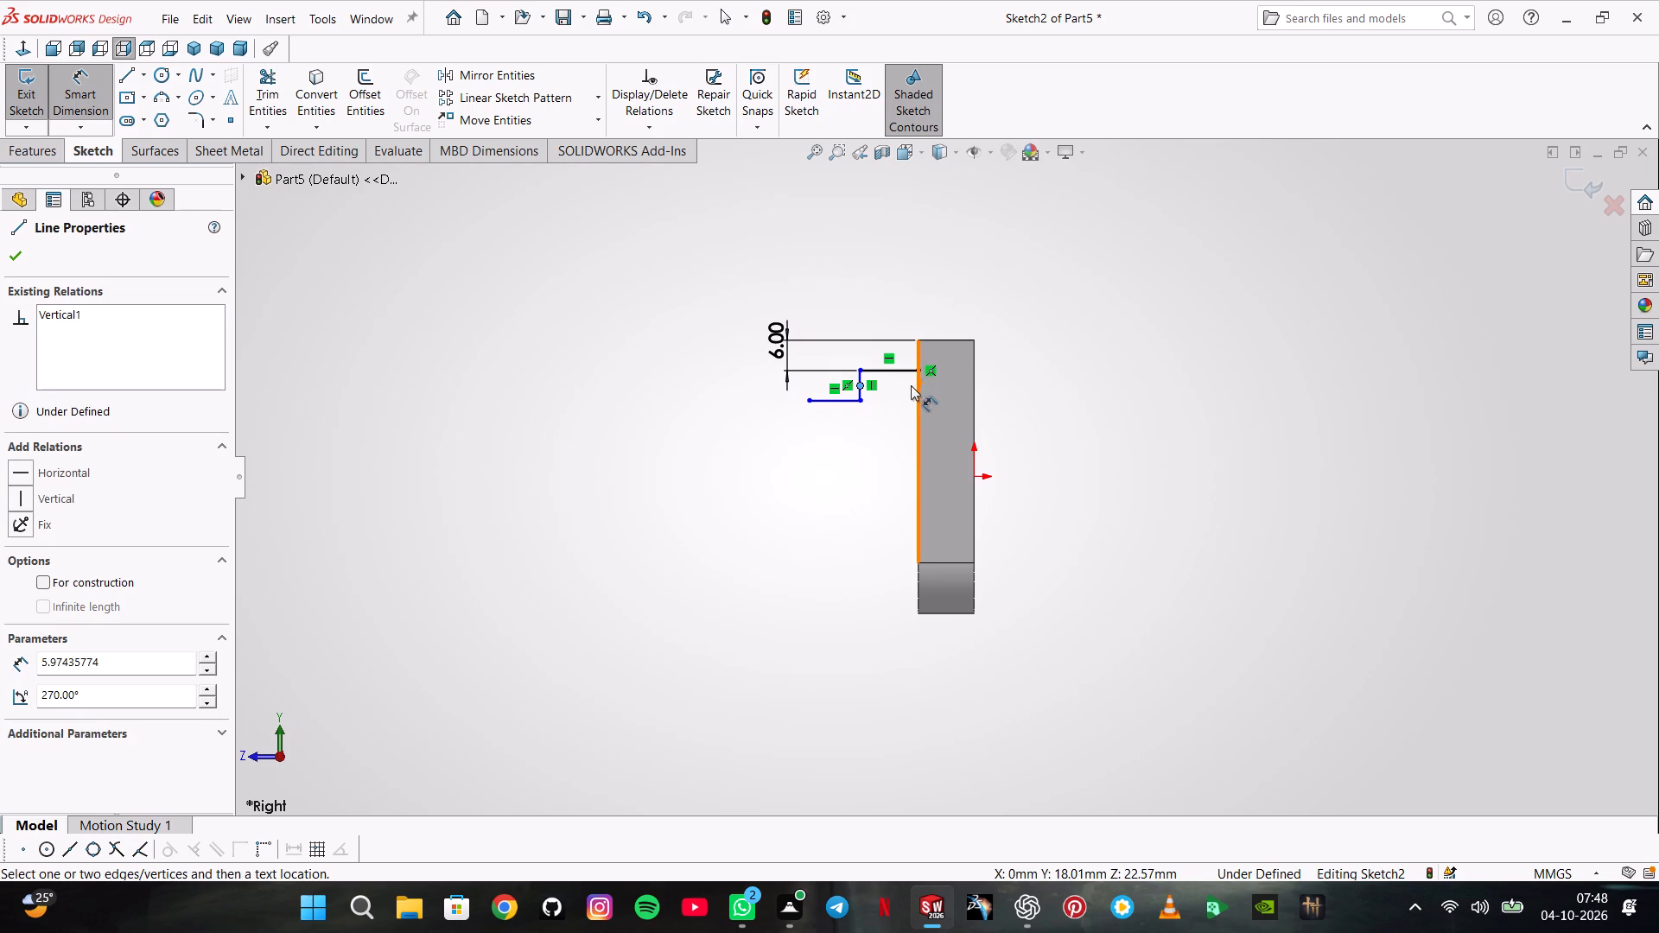
{"action": "left_click", "coordinate": [918, 384]}
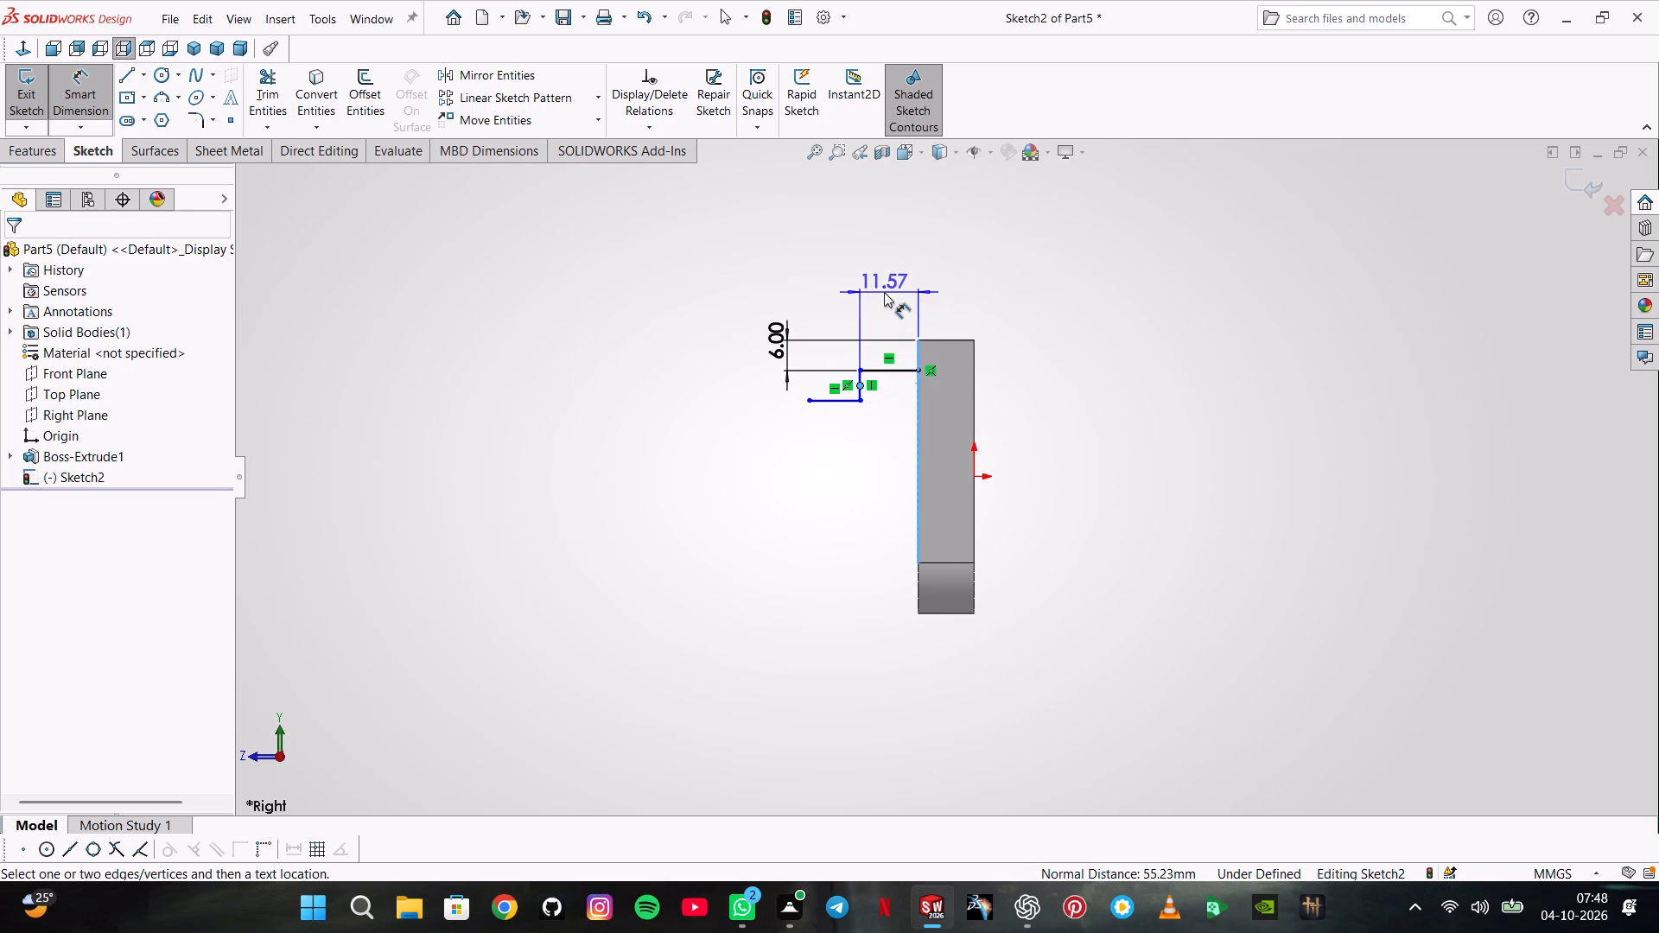
{"action": "left_click", "coordinate": [884, 292]}
{"action": "type", "text": "12"}
{"action": "key", "text": "Return"}
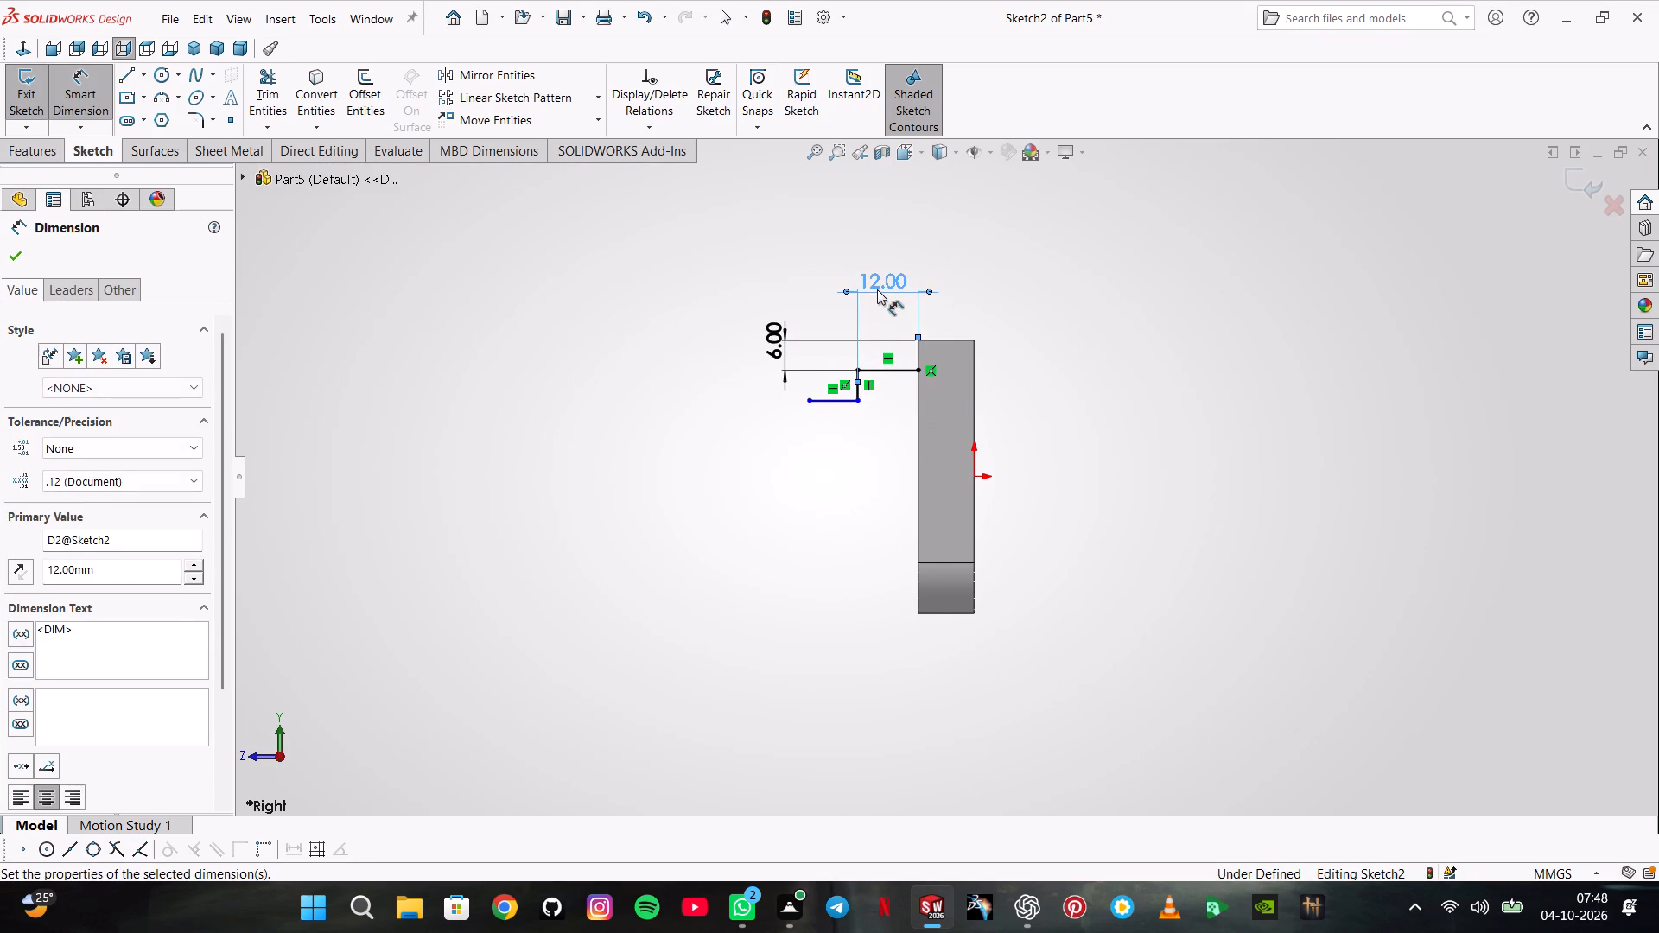
Dimension the free end of the lower horizontal line 21 mm from the plate's front face.
{"action": "left_click", "coordinate": [808, 398]}
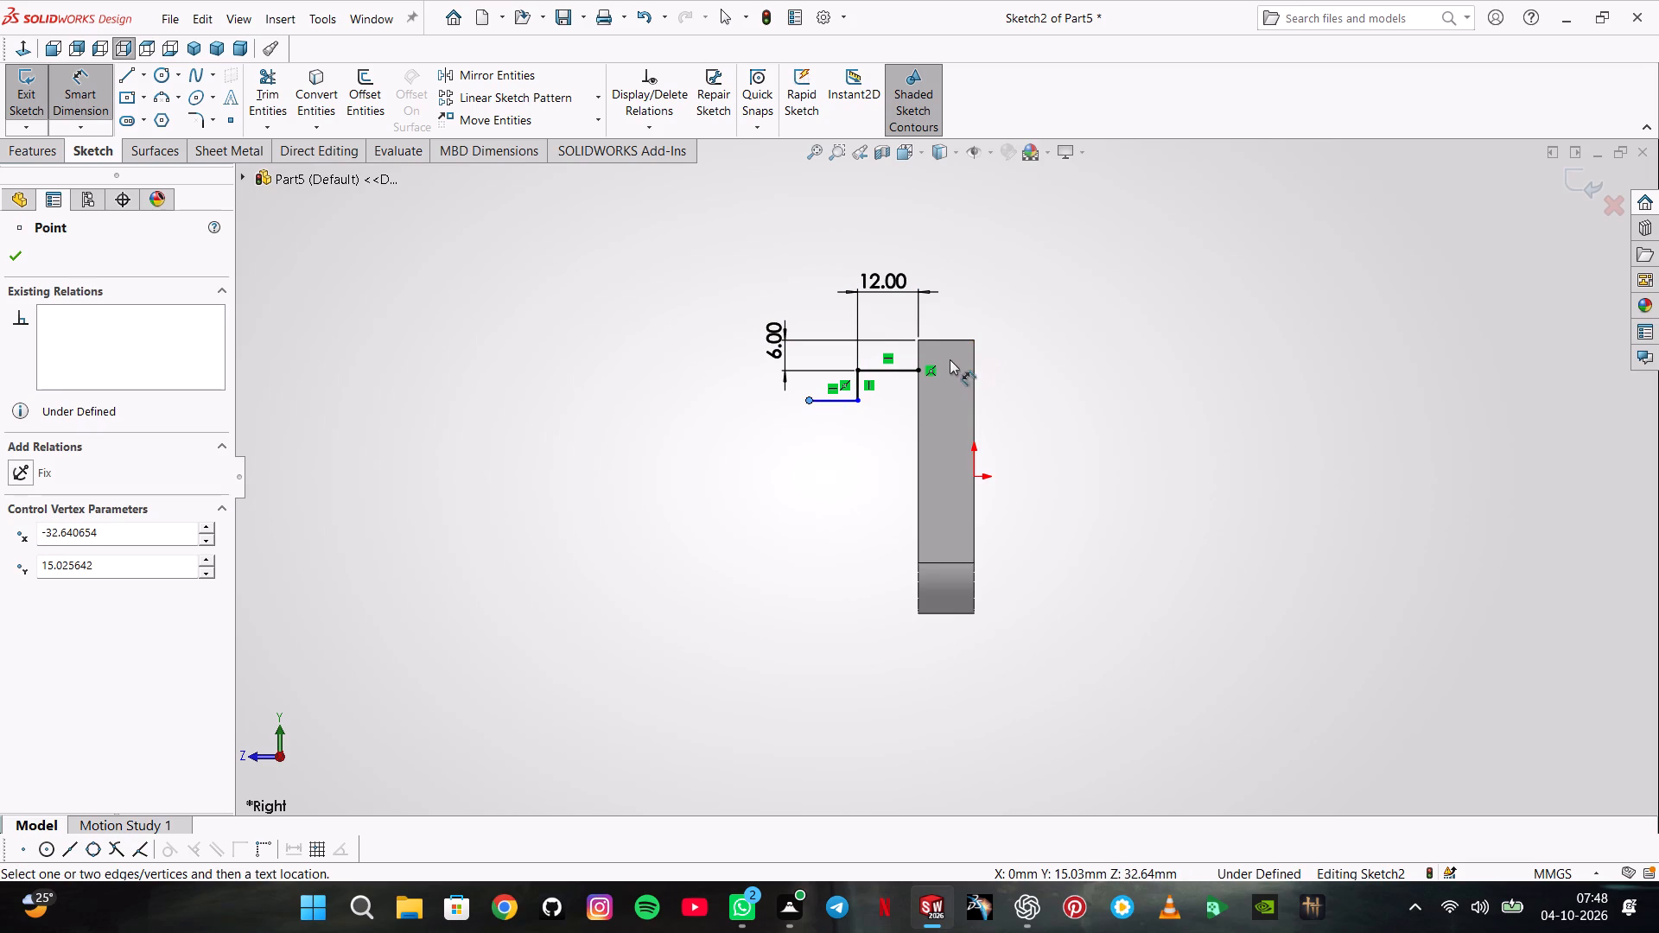
{"action": "left_click", "coordinate": [920, 352]}
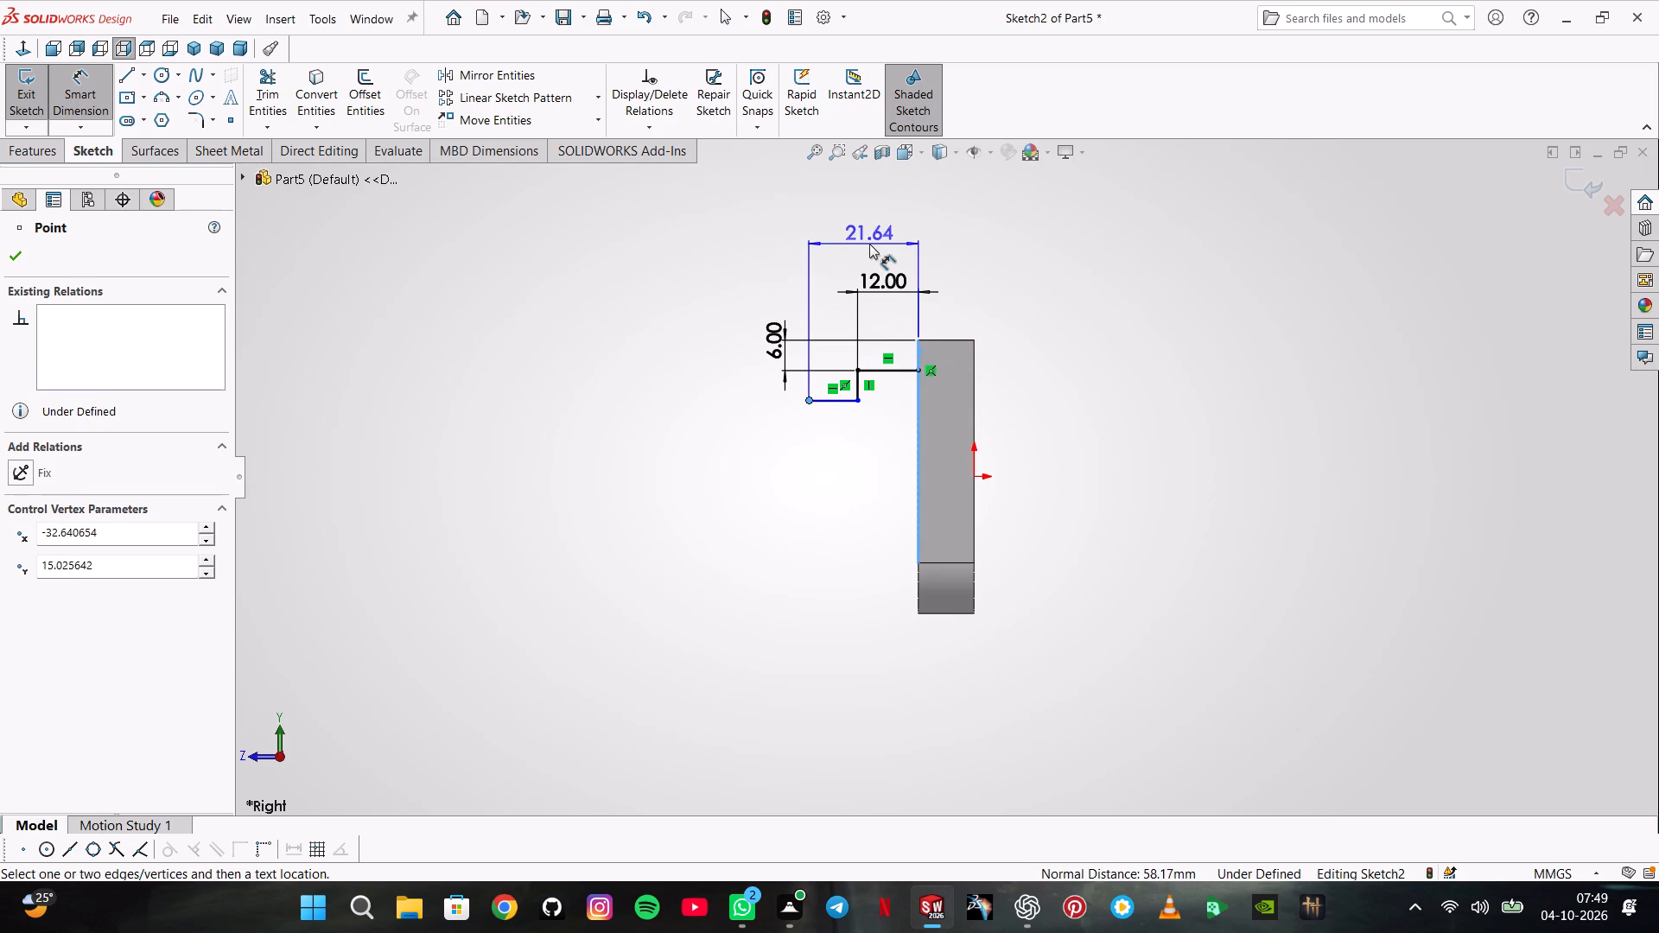
{"action": "left_click", "coordinate": [869, 244]}
{"action": "type", "text": "21"}
{"action": "key", "text": "Return"}
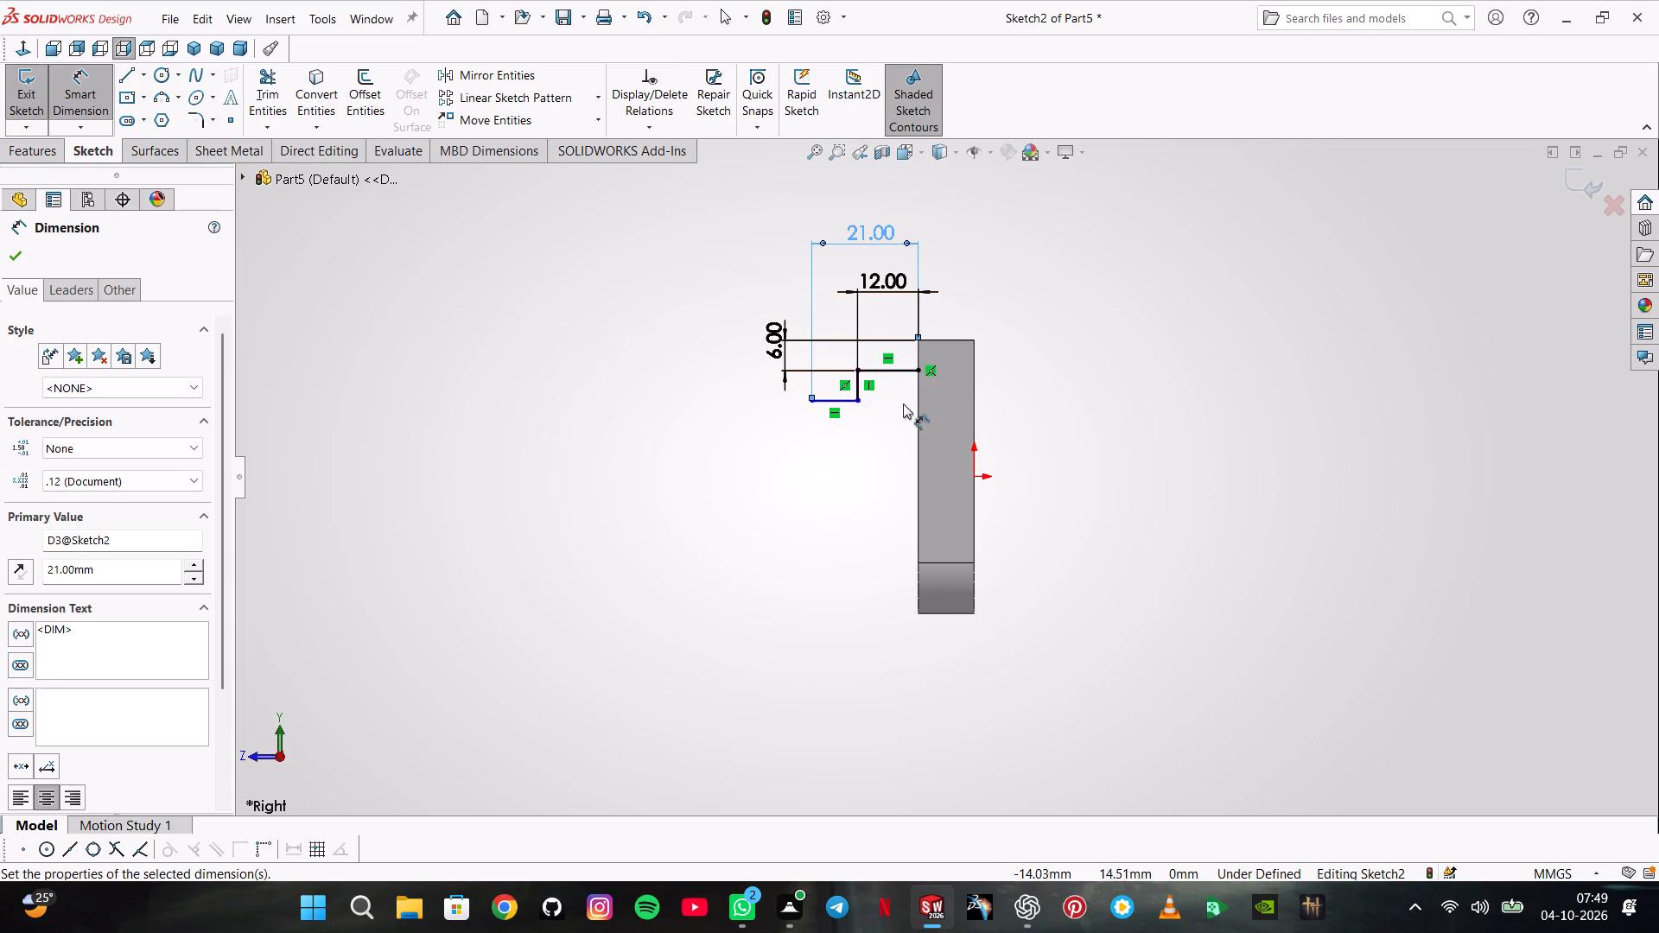
Dimension the vertical distance between the two horizontal lines as 6 mm.
{"action": "left_click", "coordinate": [849, 400]}
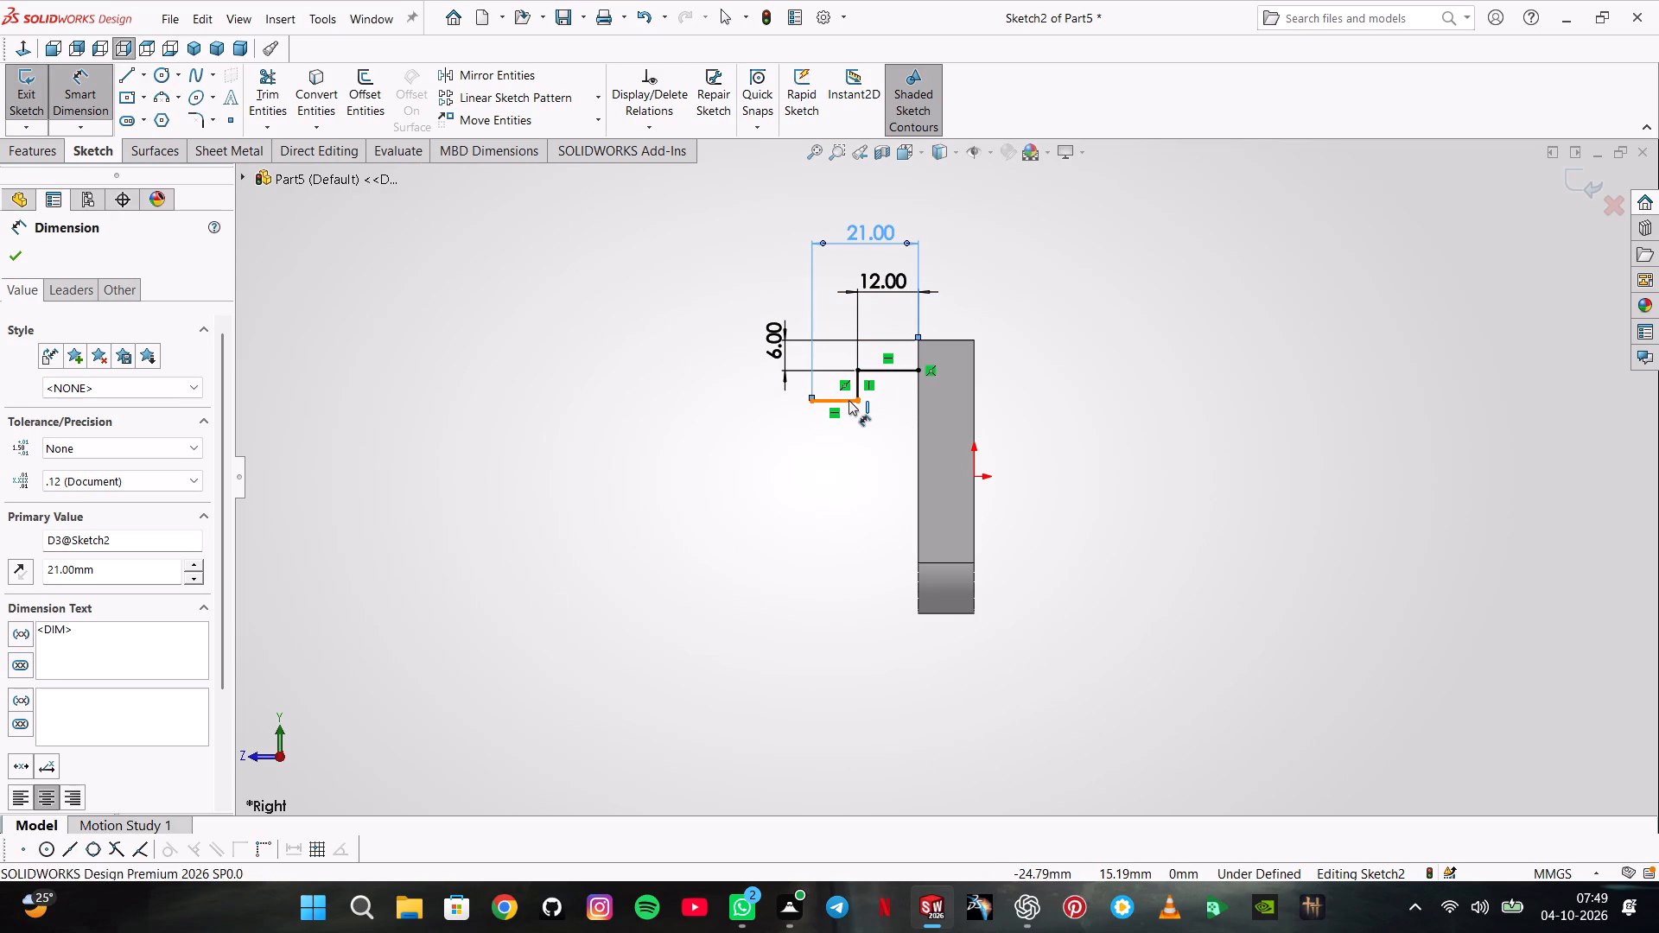
{"action": "left_click", "coordinate": [875, 371]}
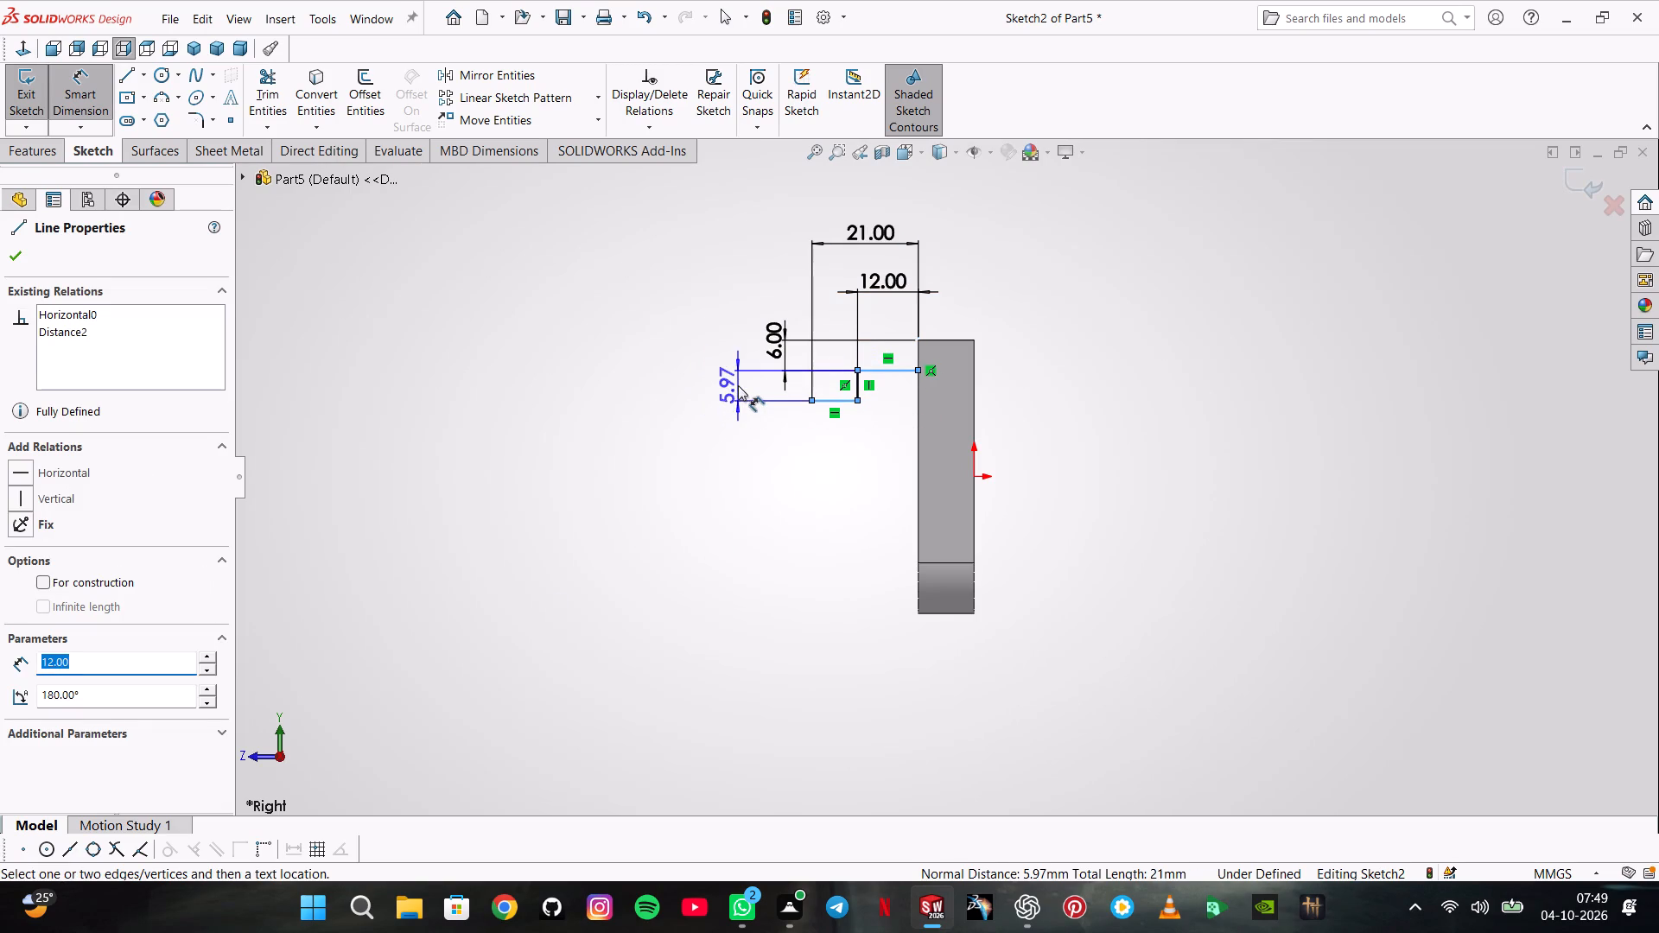
{"action": "left_click", "coordinate": [738, 385]}
{"action": "key", "text": "6"}
{"action": "key", "text": "Return"}
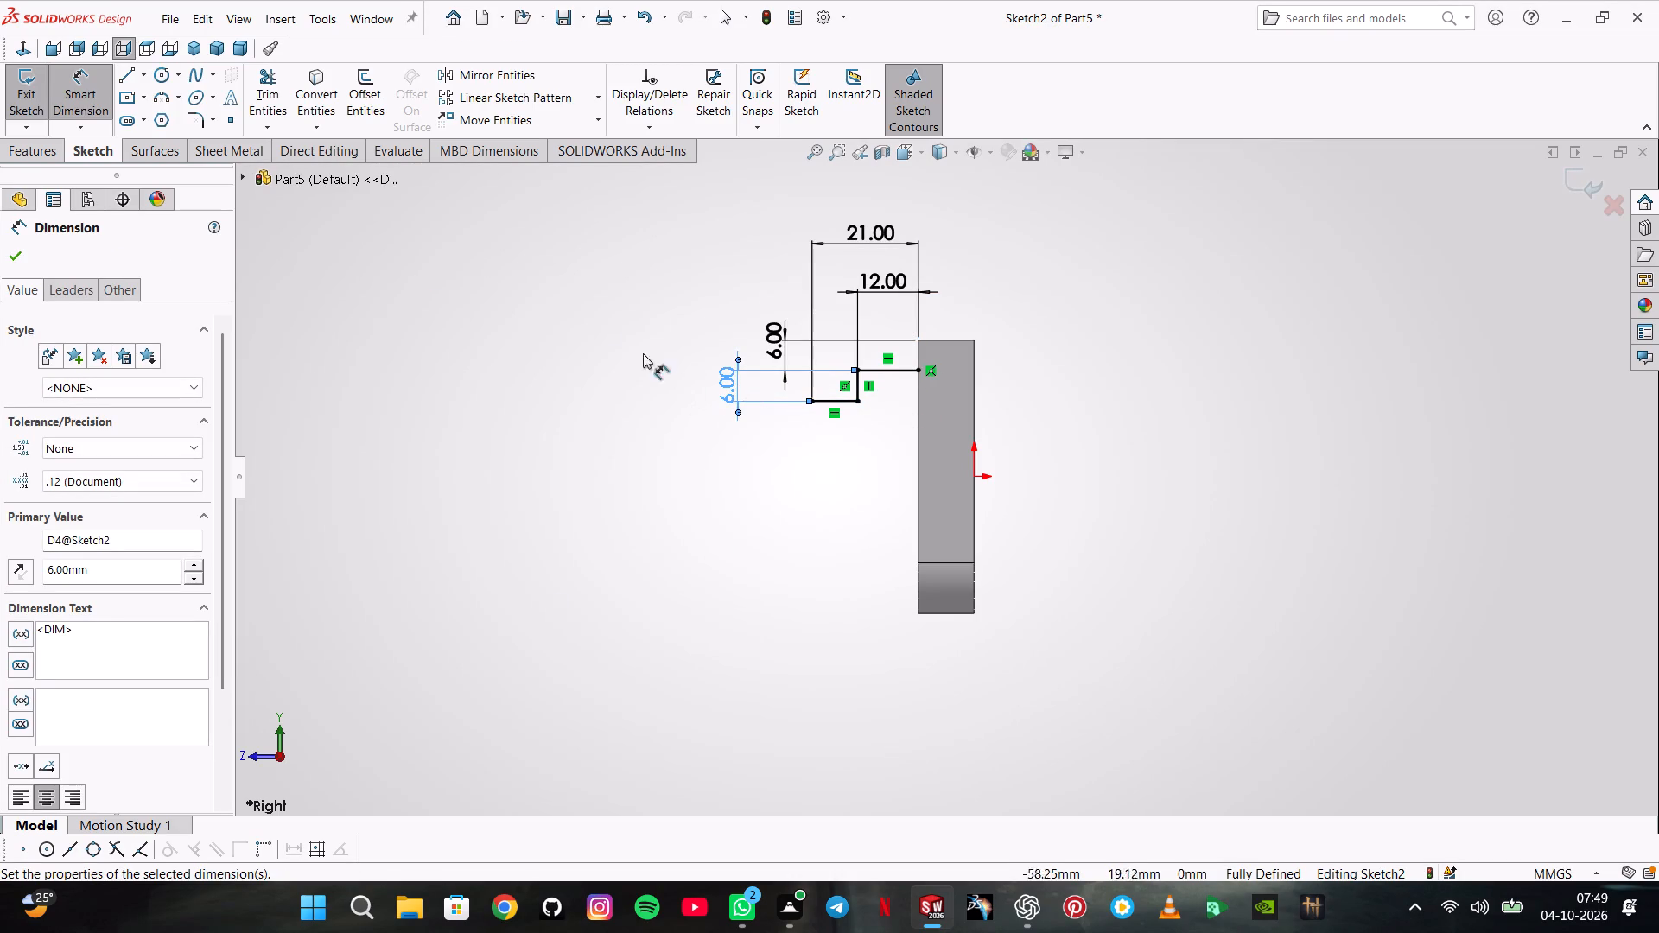
Draw a three-point arc of about 44 mm radius from the lower horizontal line's free end to the plate's bottom front corner, bulging away from the plate.
{"action": "left_click", "coordinate": [169, 101]}
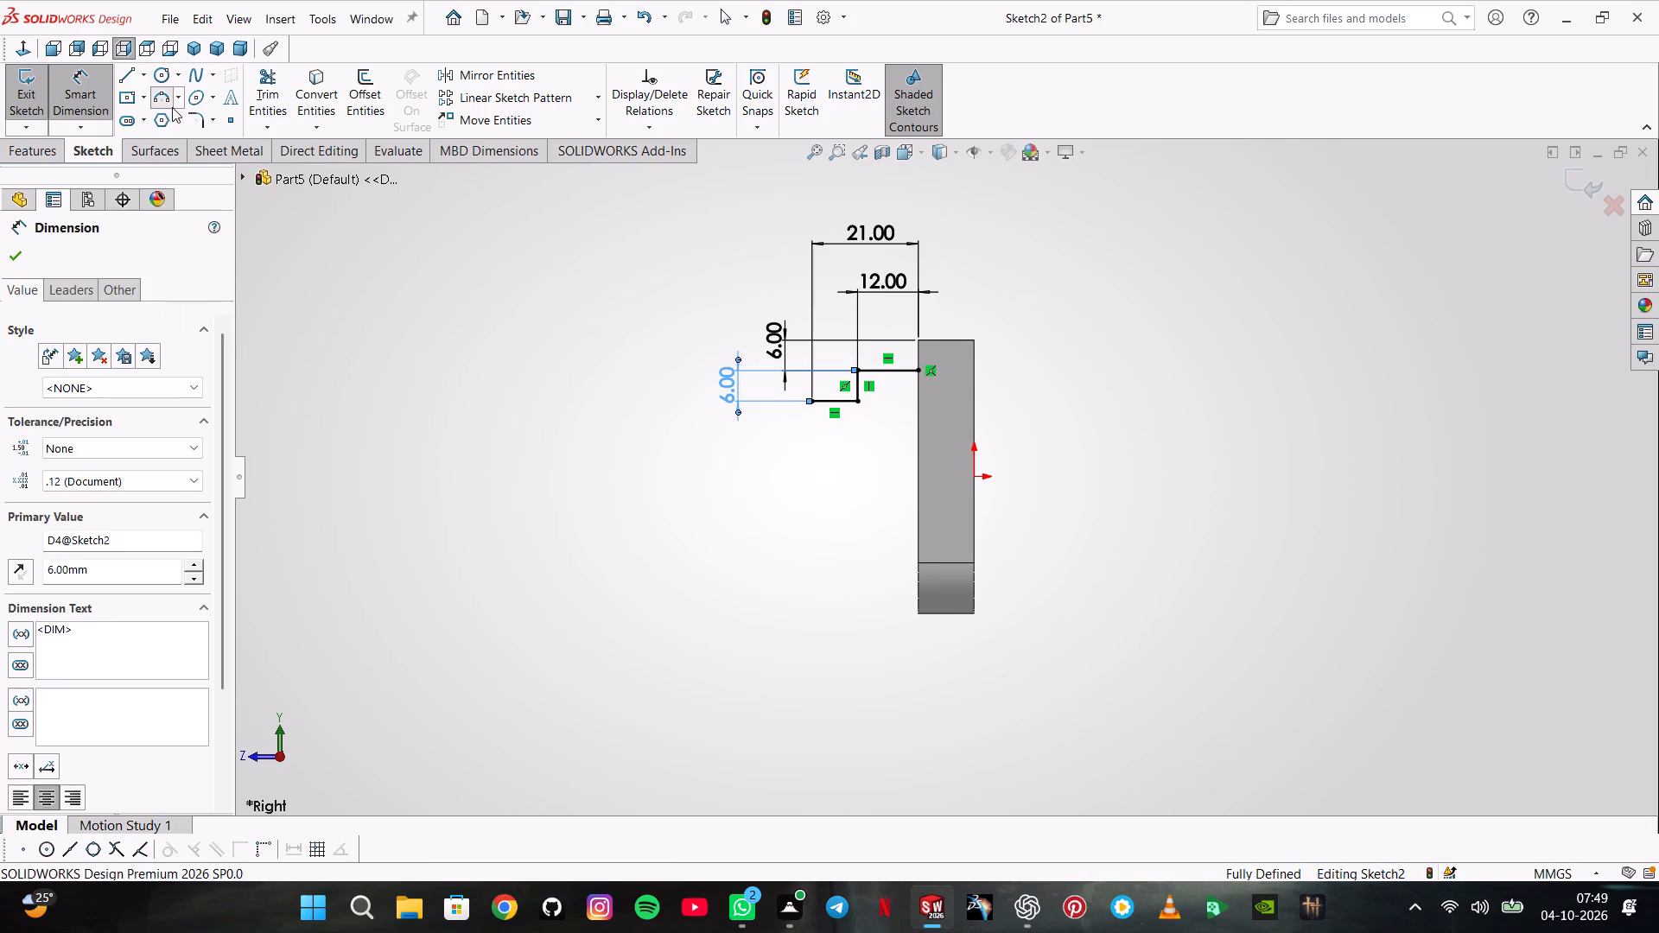
{"action": "left_click", "coordinate": [817, 400]}
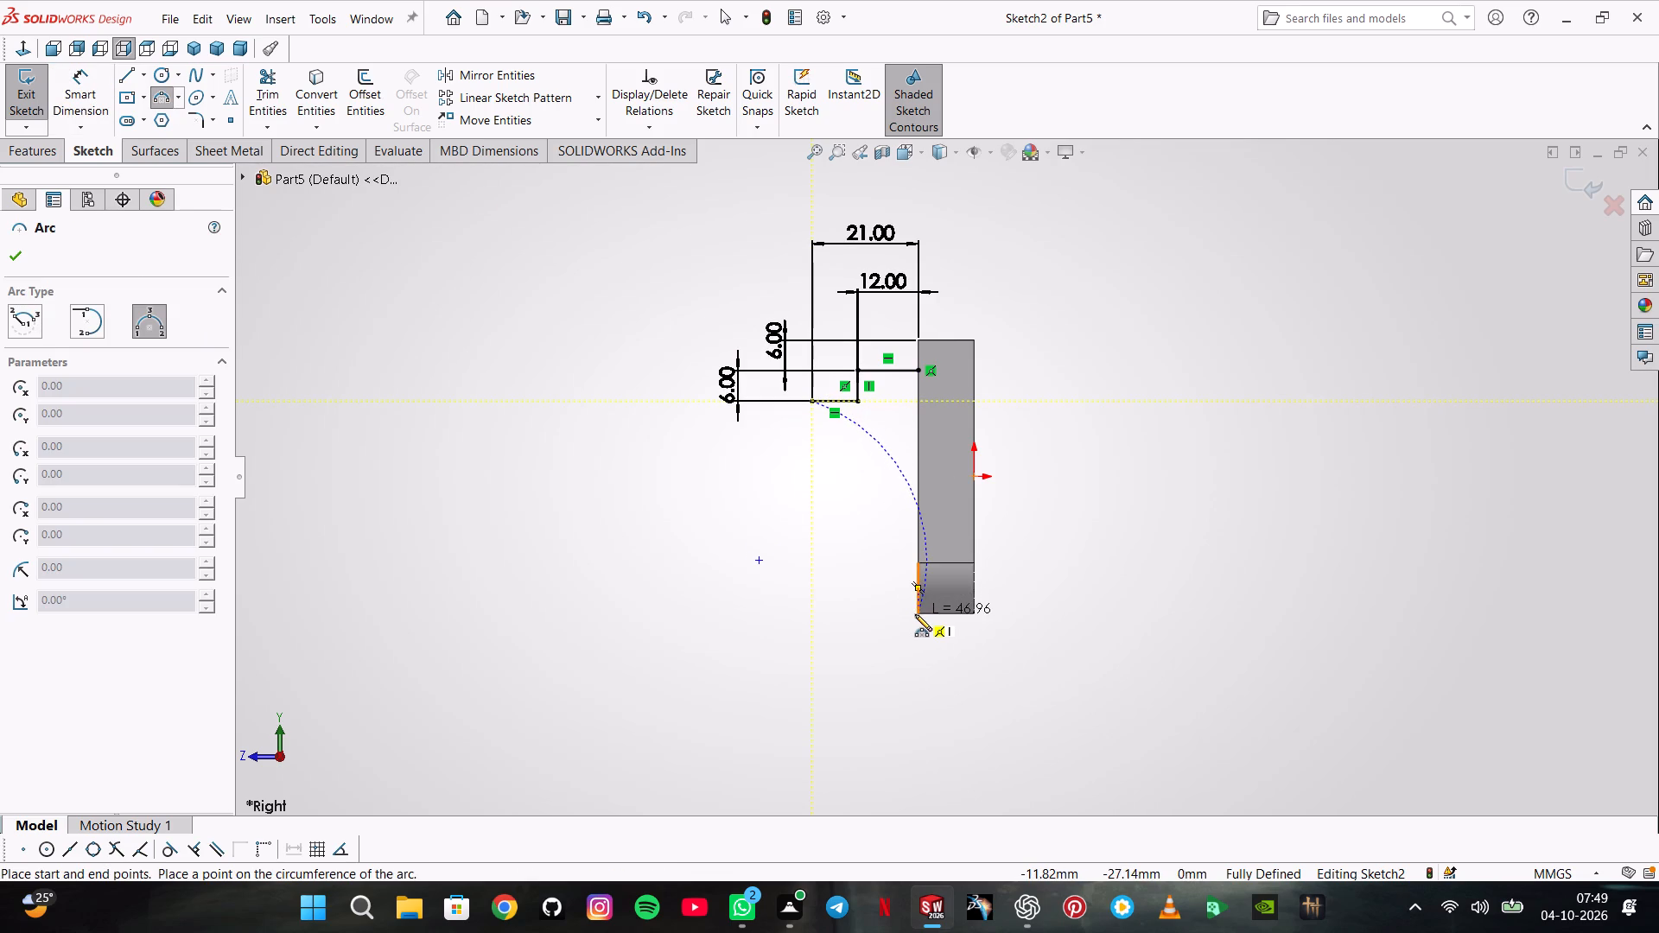
{"action": "scroll", "coordinate": [919, 612], "scroll_direction": "down", "scroll_amount": 3}
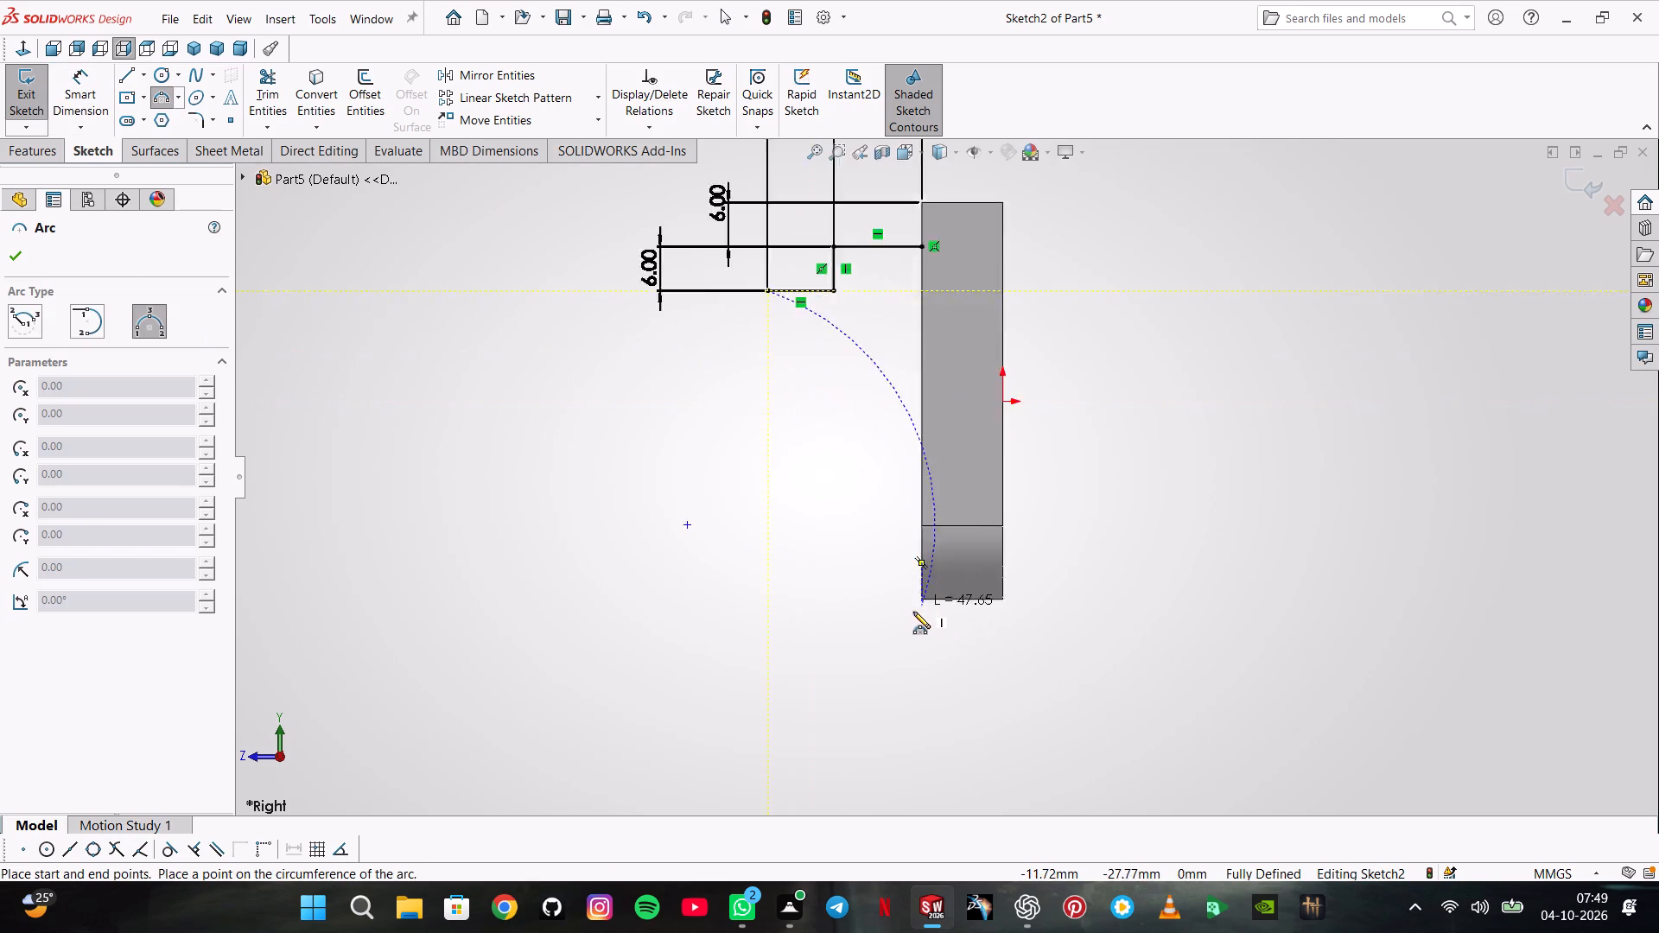
{"action": "scroll", "coordinate": [913, 612], "scroll_direction": "down", "scroll_amount": 2}
{"action": "left_click", "coordinate": [935, 566]}
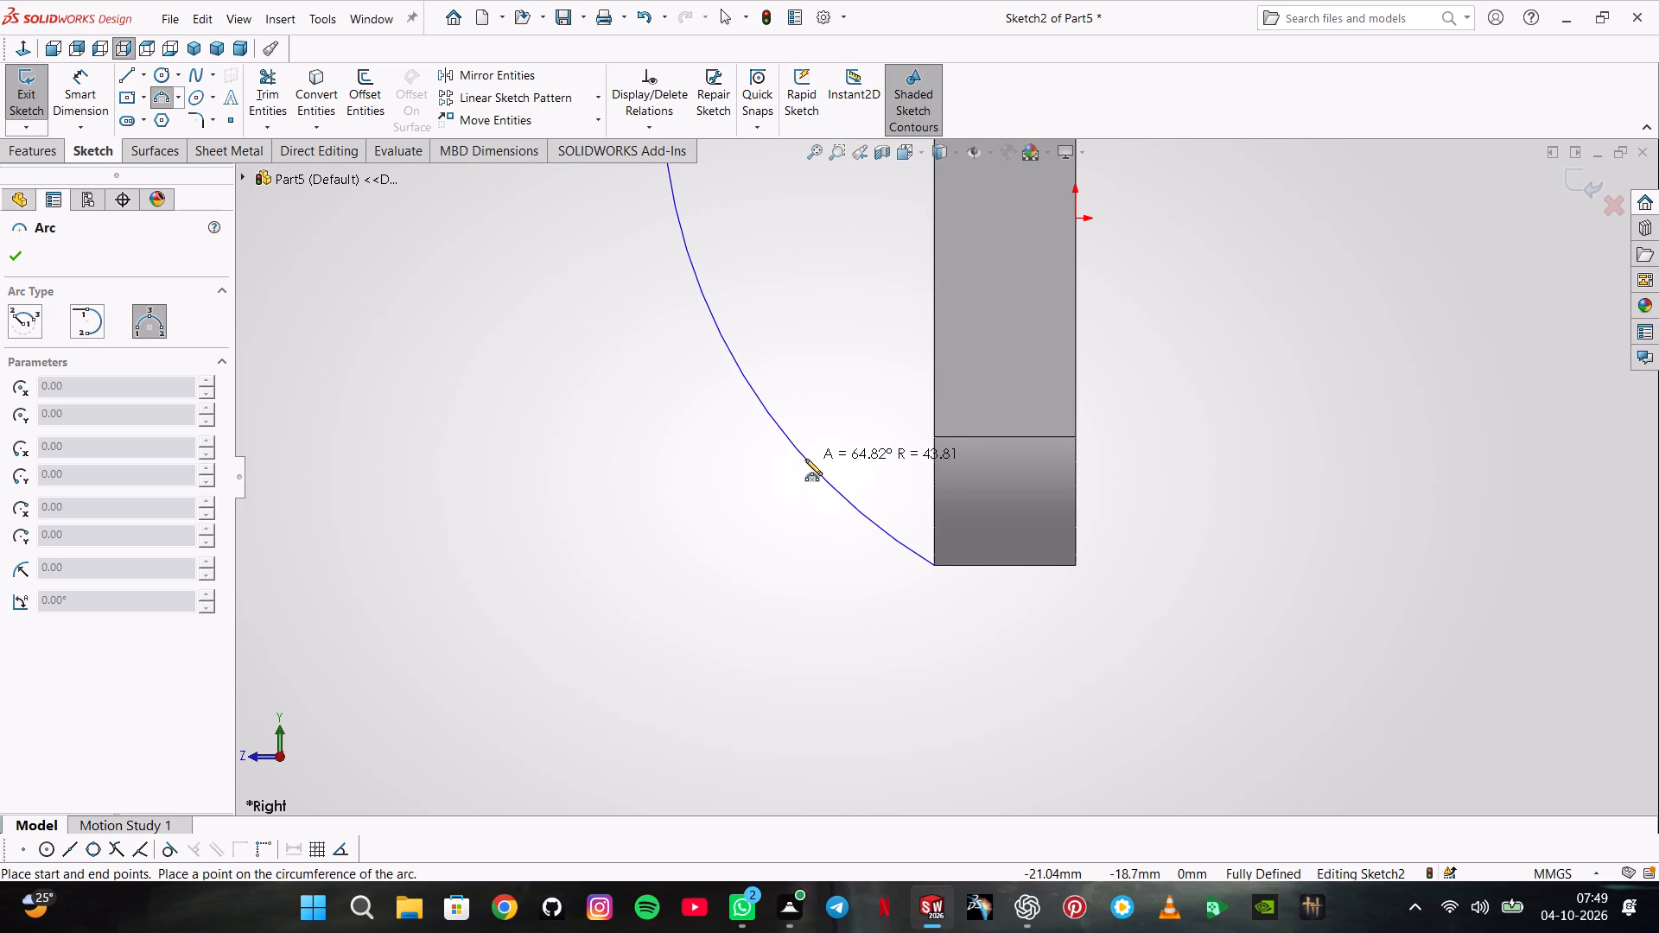
{"action": "left_click", "coordinate": [805, 459]}
Dimension the arc's radius as 49 mm.
{"action": "scroll", "coordinate": [809, 454], "scroll_direction": "up", "scroll_amount": 5}
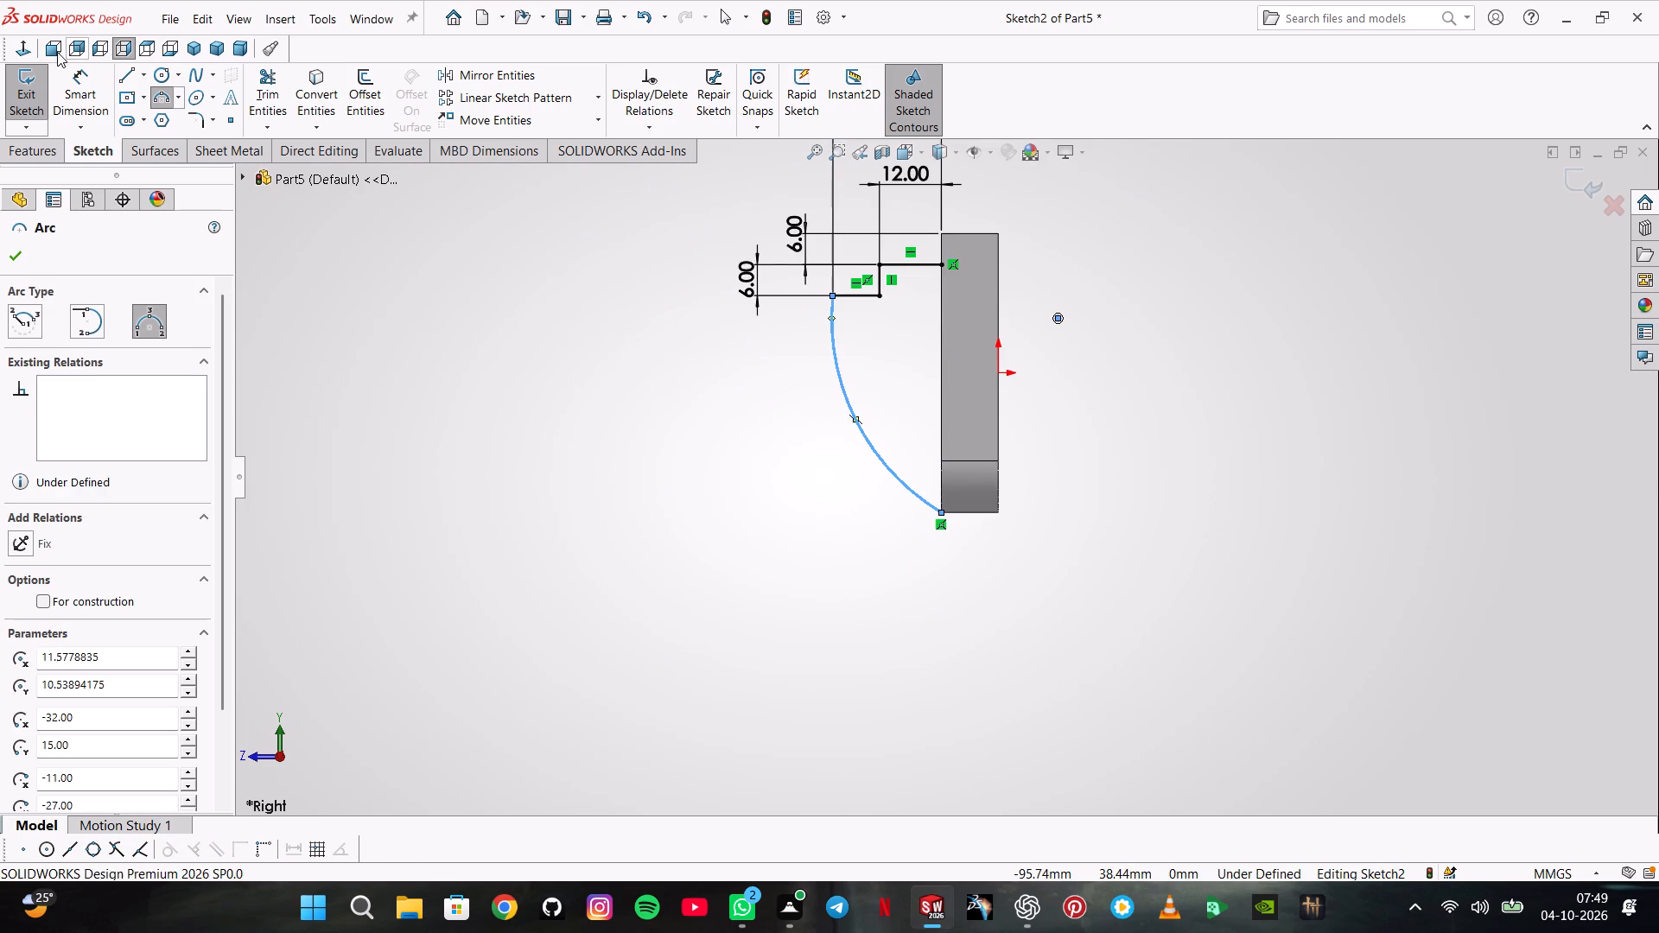
{"action": "left_click", "coordinate": [70, 72]}
{"action": "left_click", "coordinate": [835, 359]}
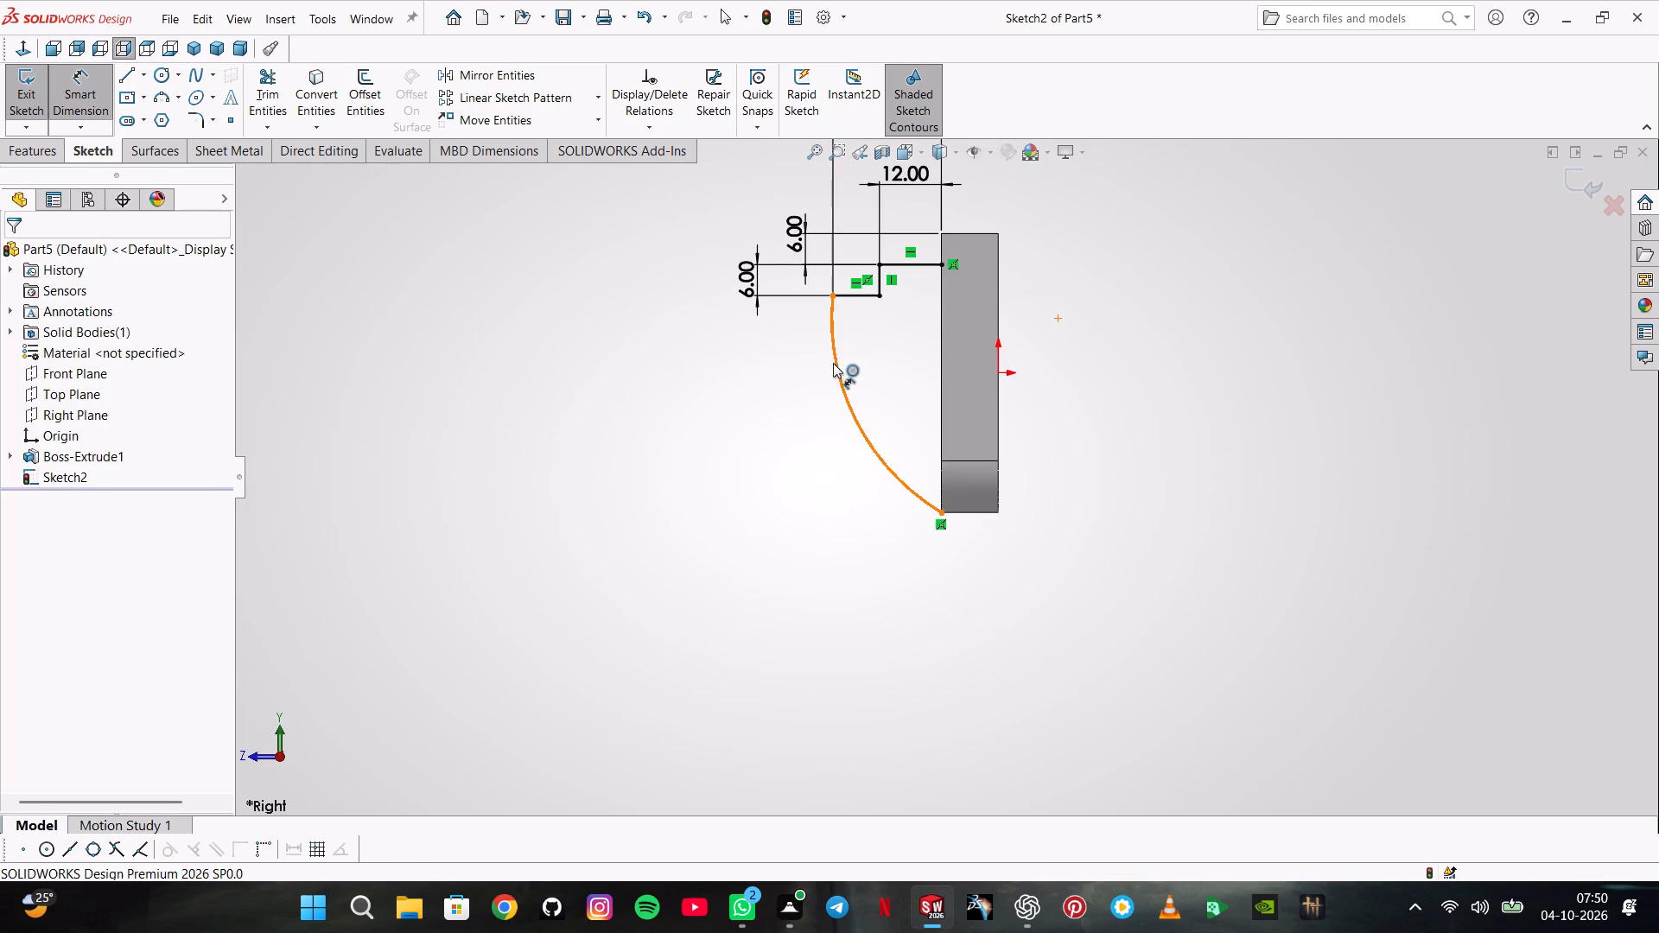
{"action": "left_click", "coordinate": [782, 420]}
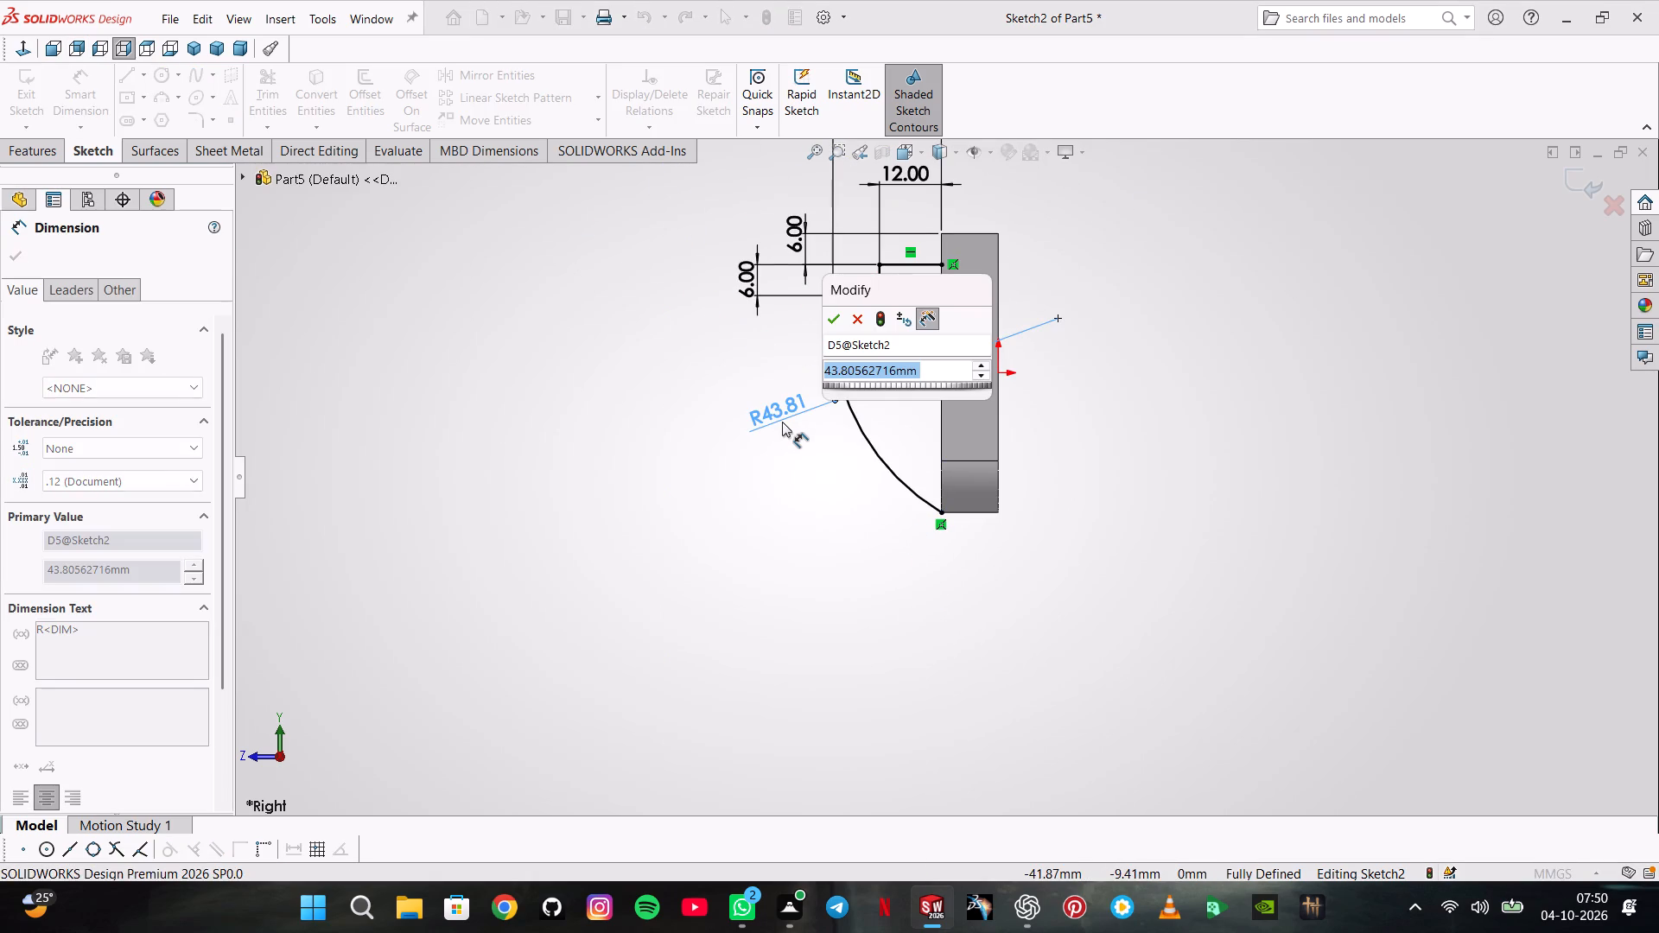
{"action": "type", "text": "49"}
{"action": "key", "text": "Return"}
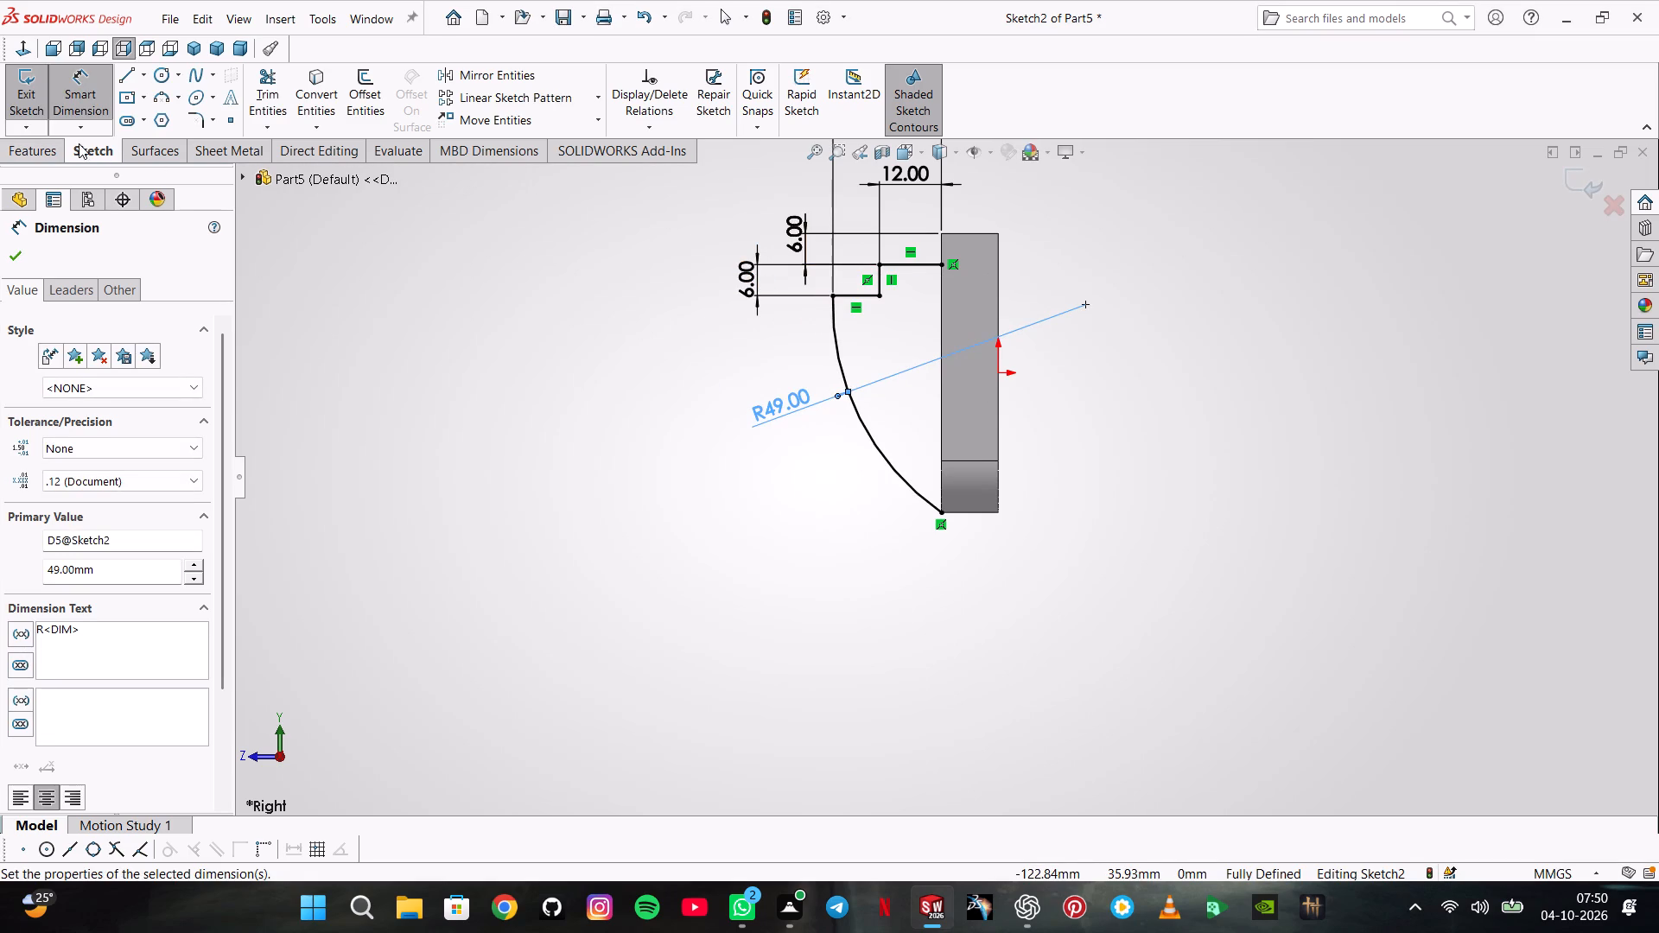
Close the profile with a vertical line along the plate's front face, from the upper horizontal line to the arc's lower end.
{"action": "left_click", "coordinate": [130, 75]}
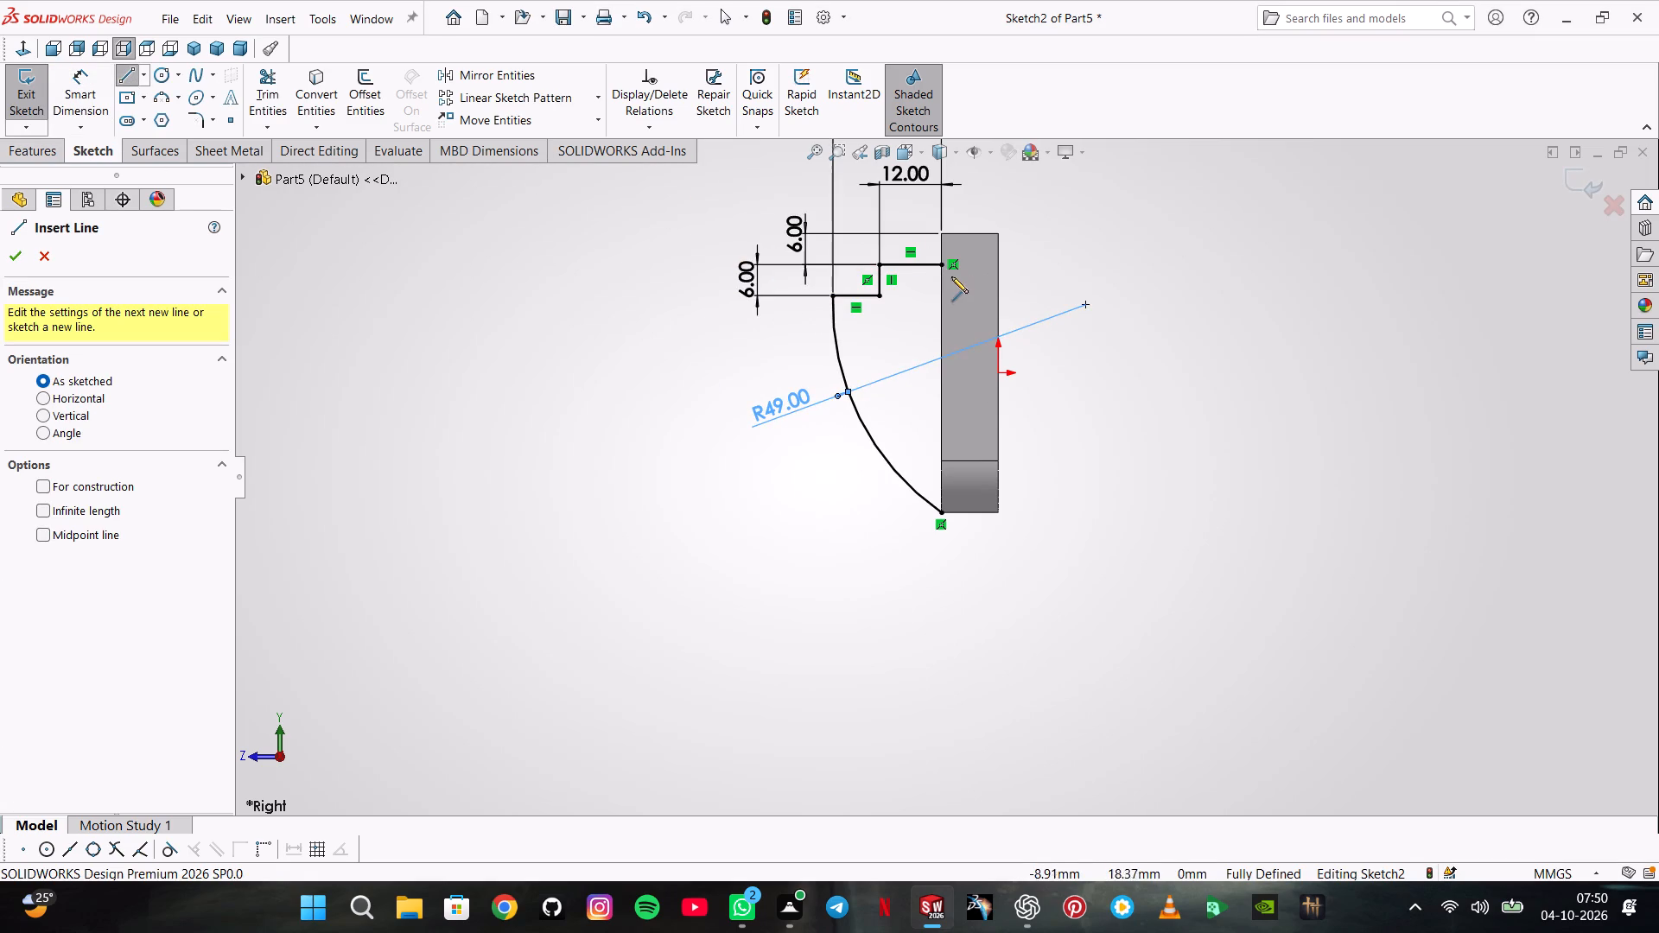
{"action": "left_click", "coordinate": [941, 263]}
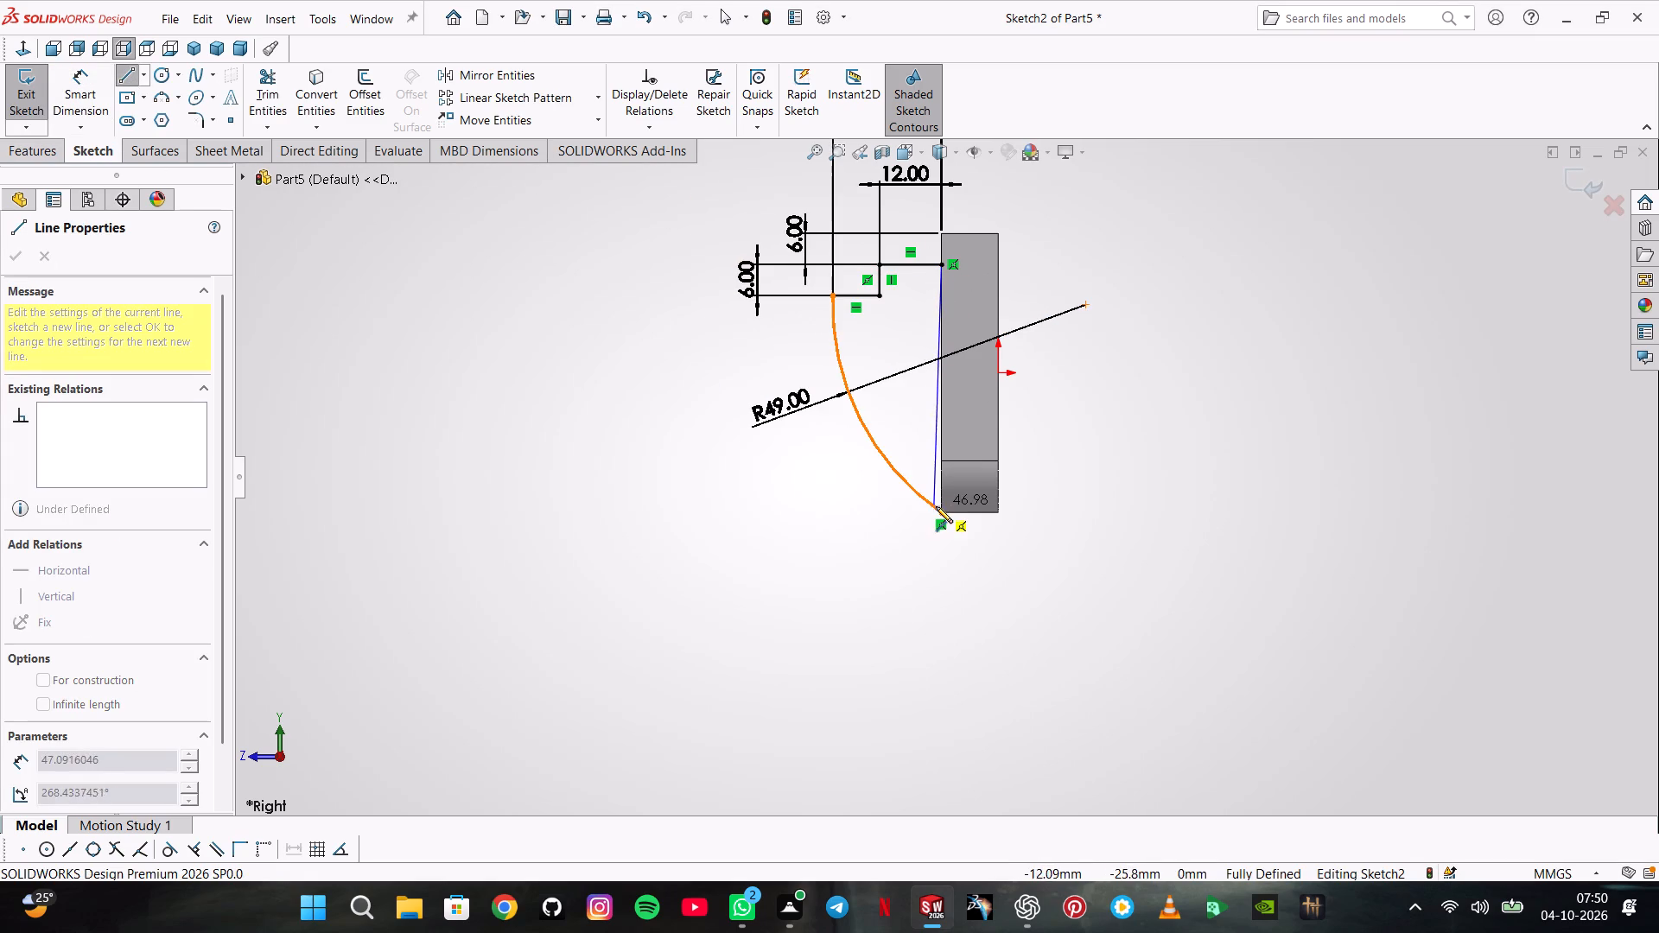
{"action": "left_click", "coordinate": [939, 511]}
{"action": "left_click", "coordinate": [865, 524]}
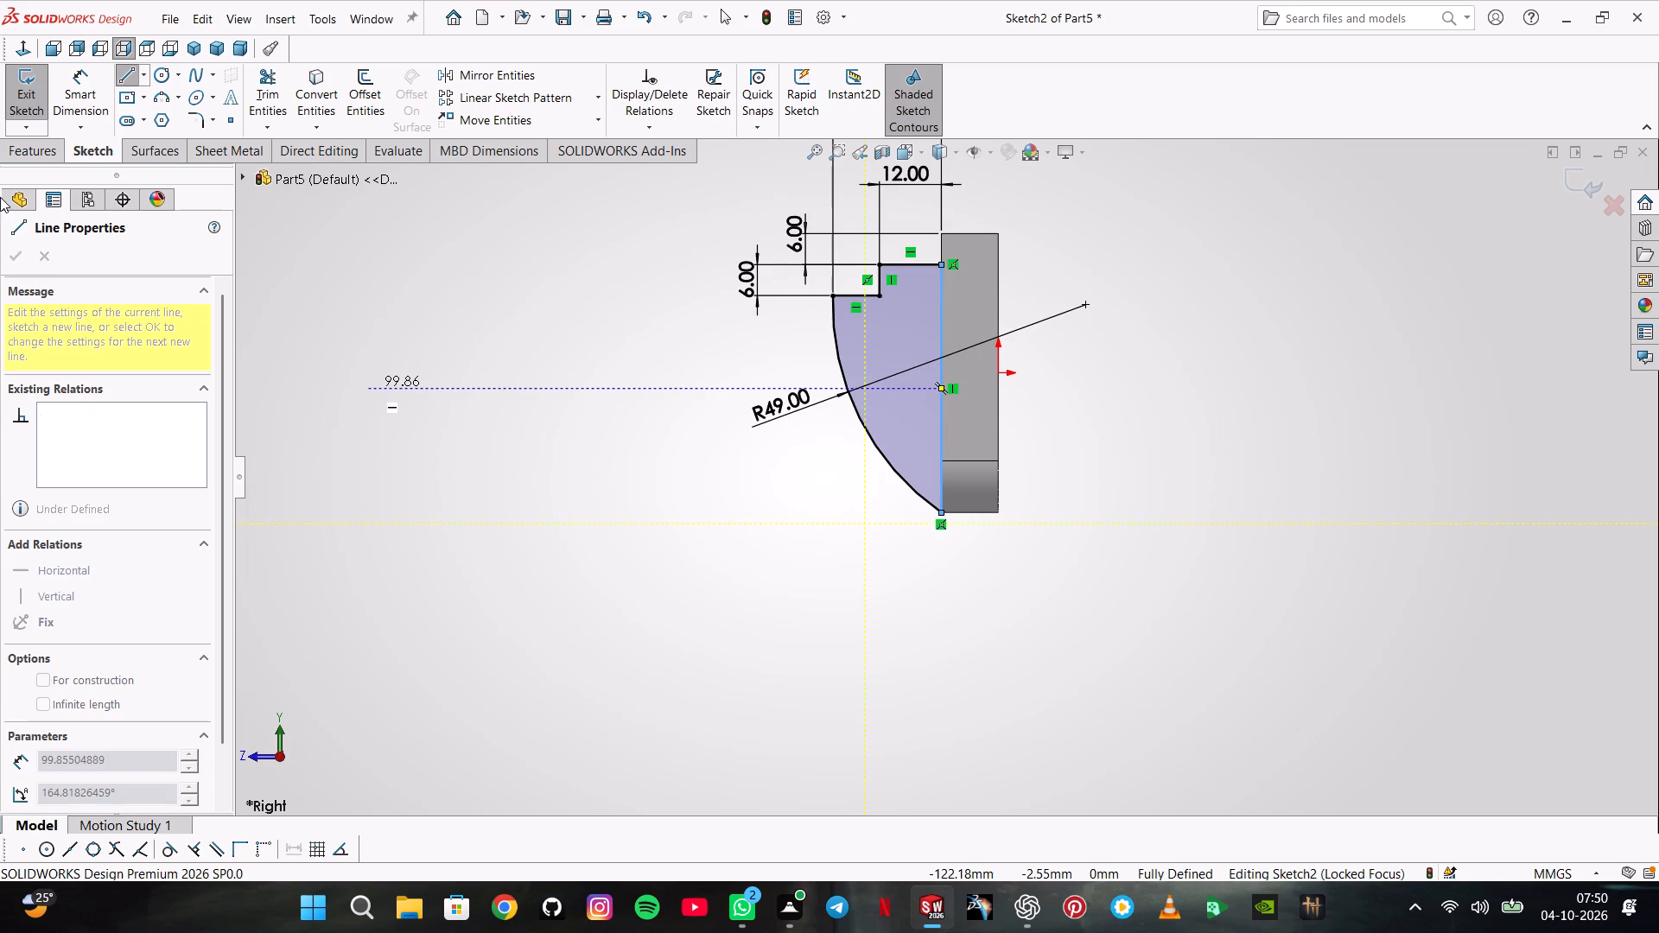
Extrude the closed profile 52 mm as a Mid Plane boss merged with the plate.
{"action": "left_click", "coordinate": [20, 154]}
{"action": "left_click", "coordinate": [73, 105]}
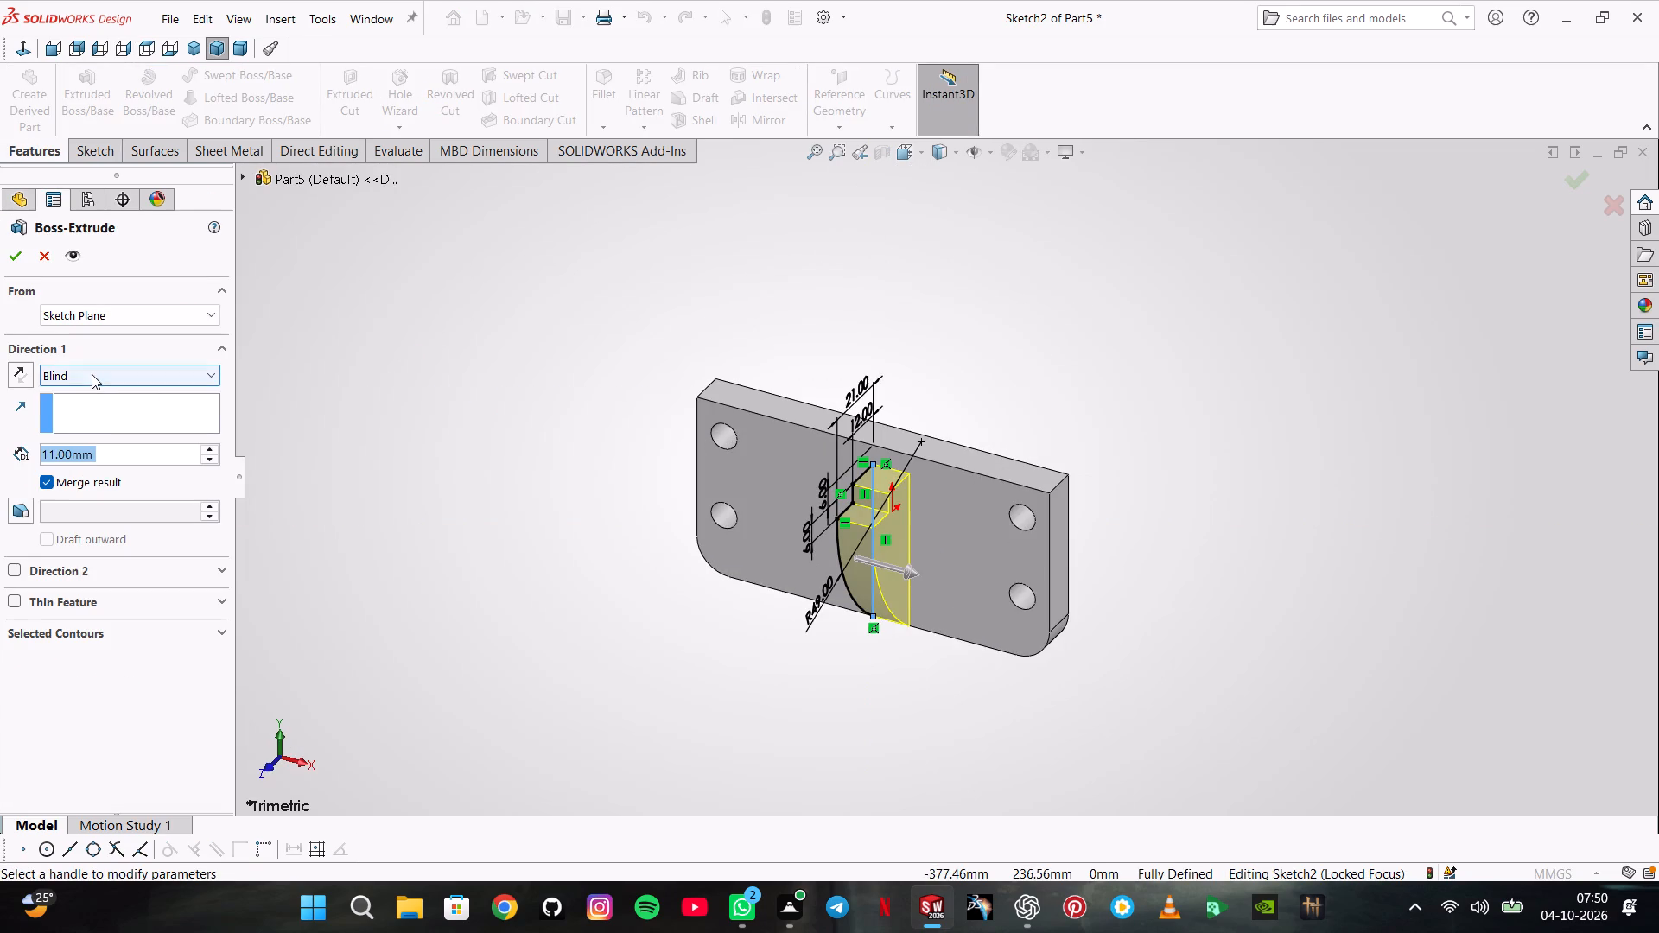
{"action": "left_click", "coordinate": [92, 374]}
{"action": "left_click", "coordinate": [92, 477]}
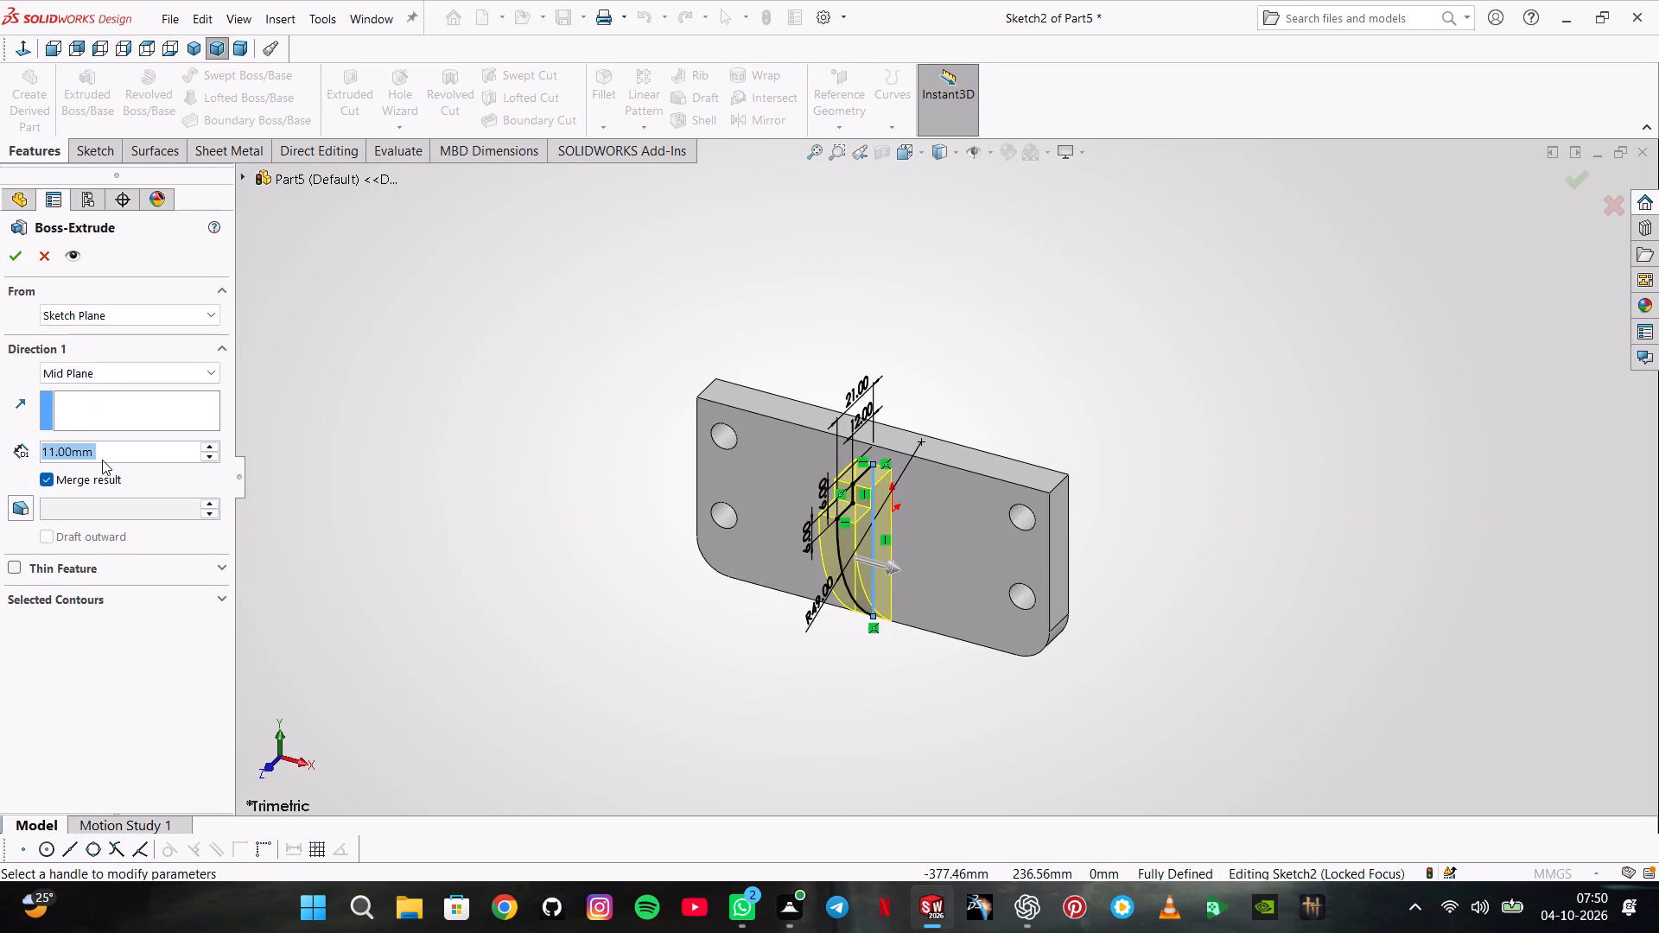
{"action": "type", "text": "52"}
{"action": "key", "text": "Return"}
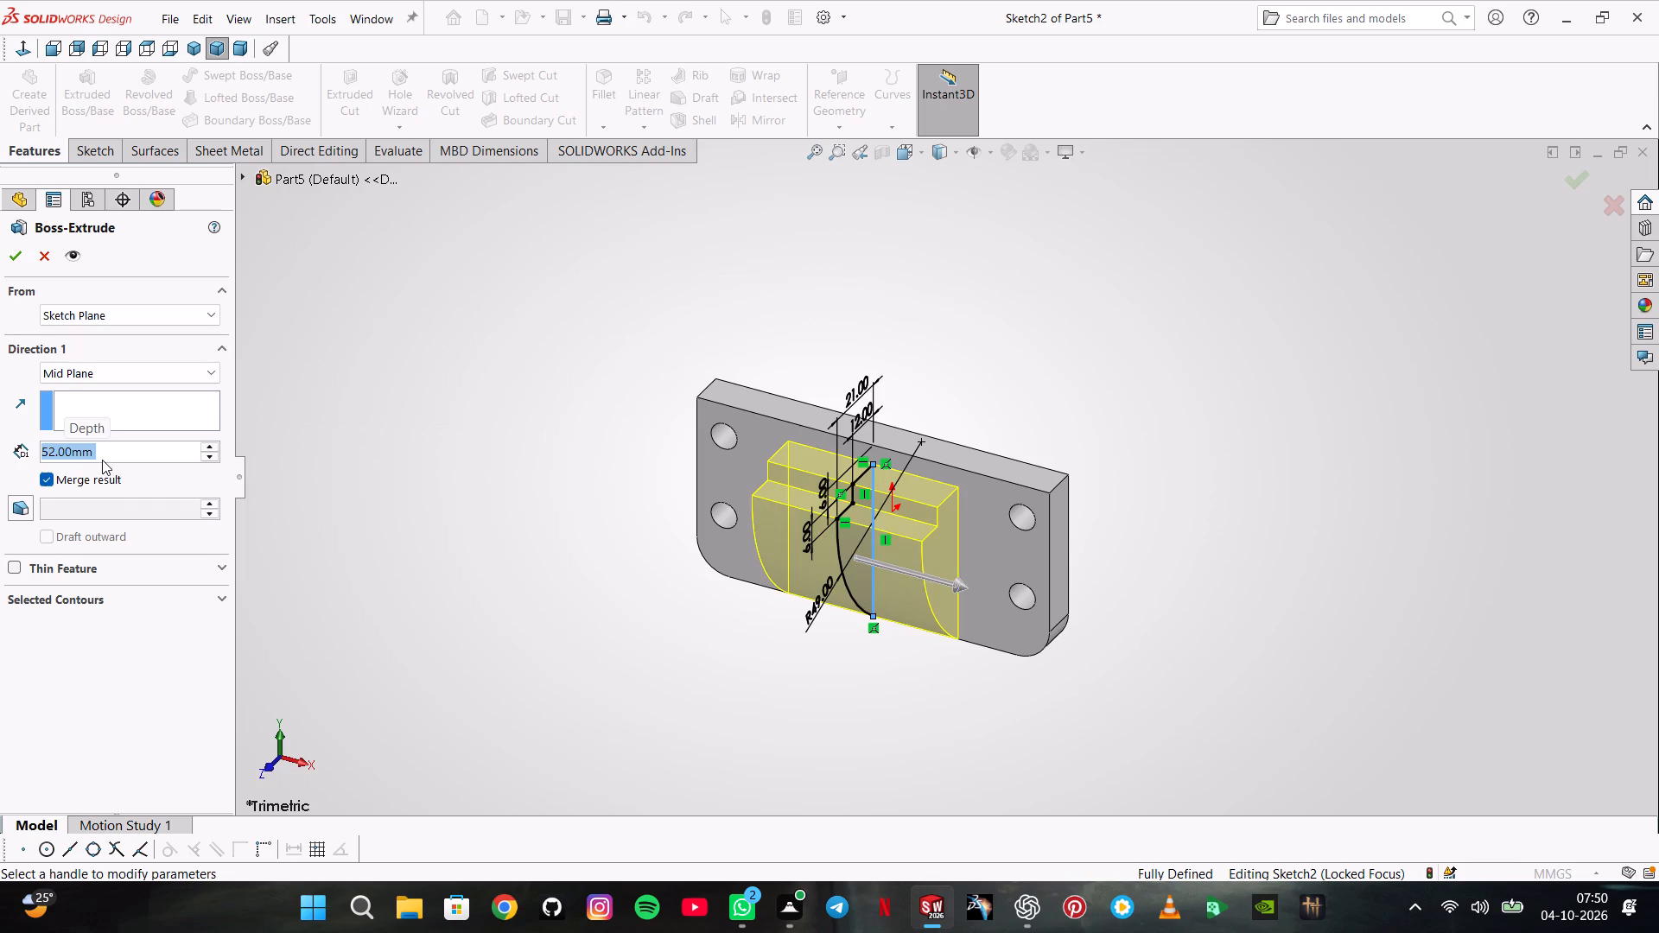
{"action": "key", "text": "Return"}
{"action": "left_click", "coordinate": [702, 382]}
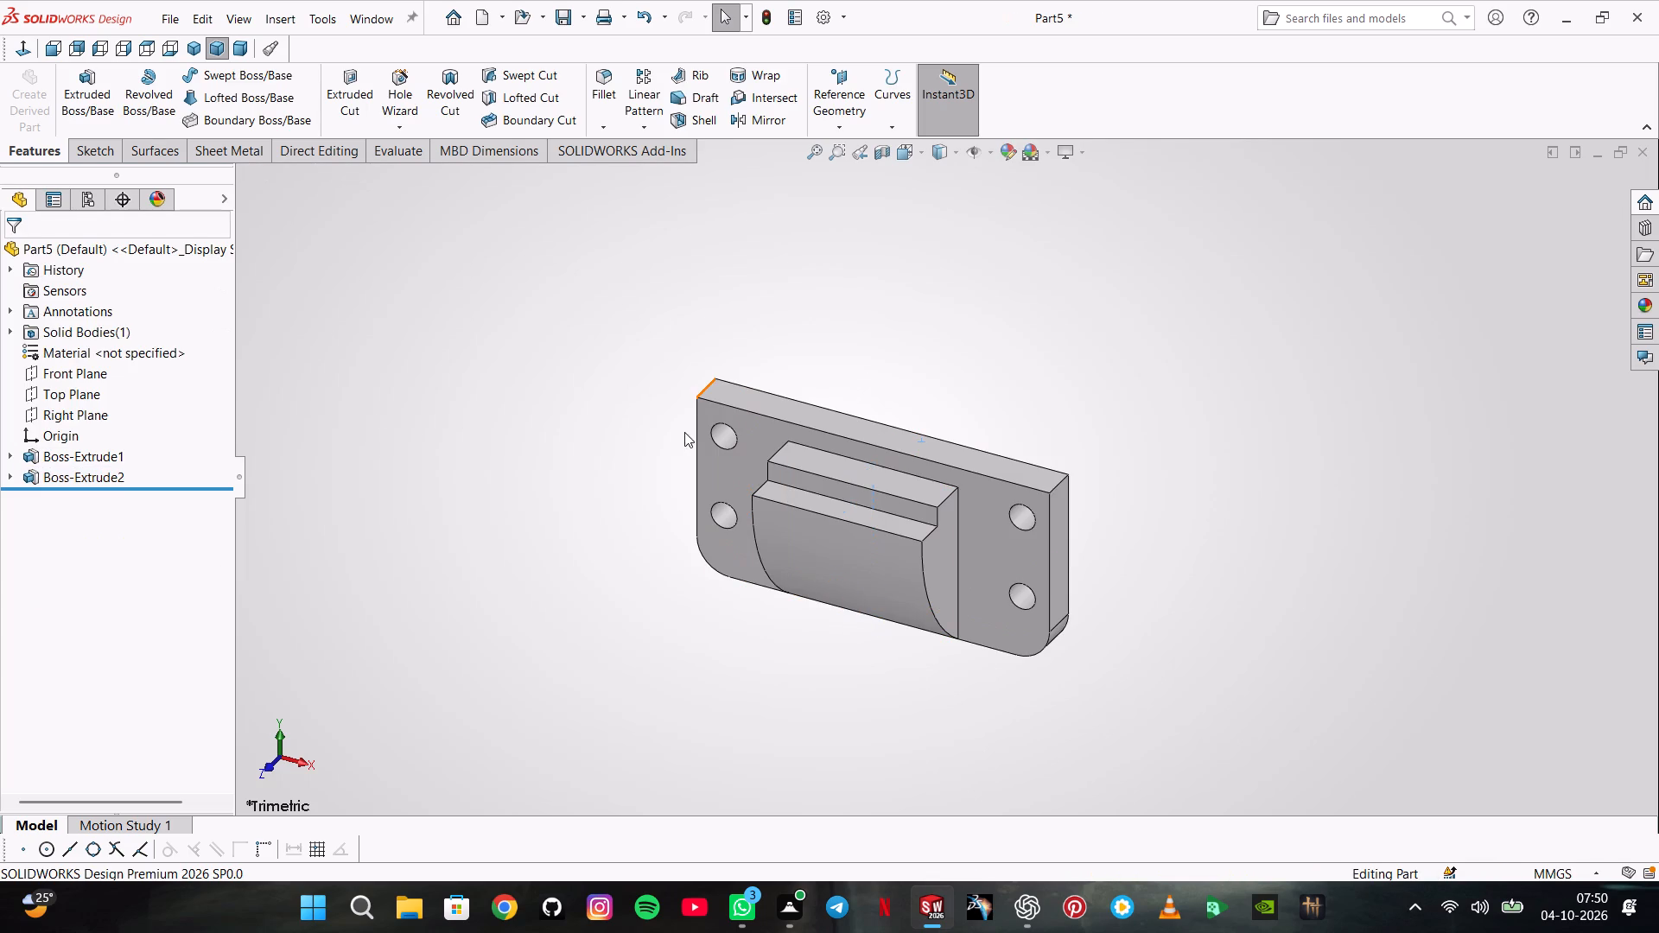
Start a sketch on the Top Plane and draw a circle of about 18 mm radius centred on the midpoint of the boss's front edge.
{"action": "left_click", "coordinate": [95, 397]}
{"action": "left_click", "coordinate": [121, 367]}
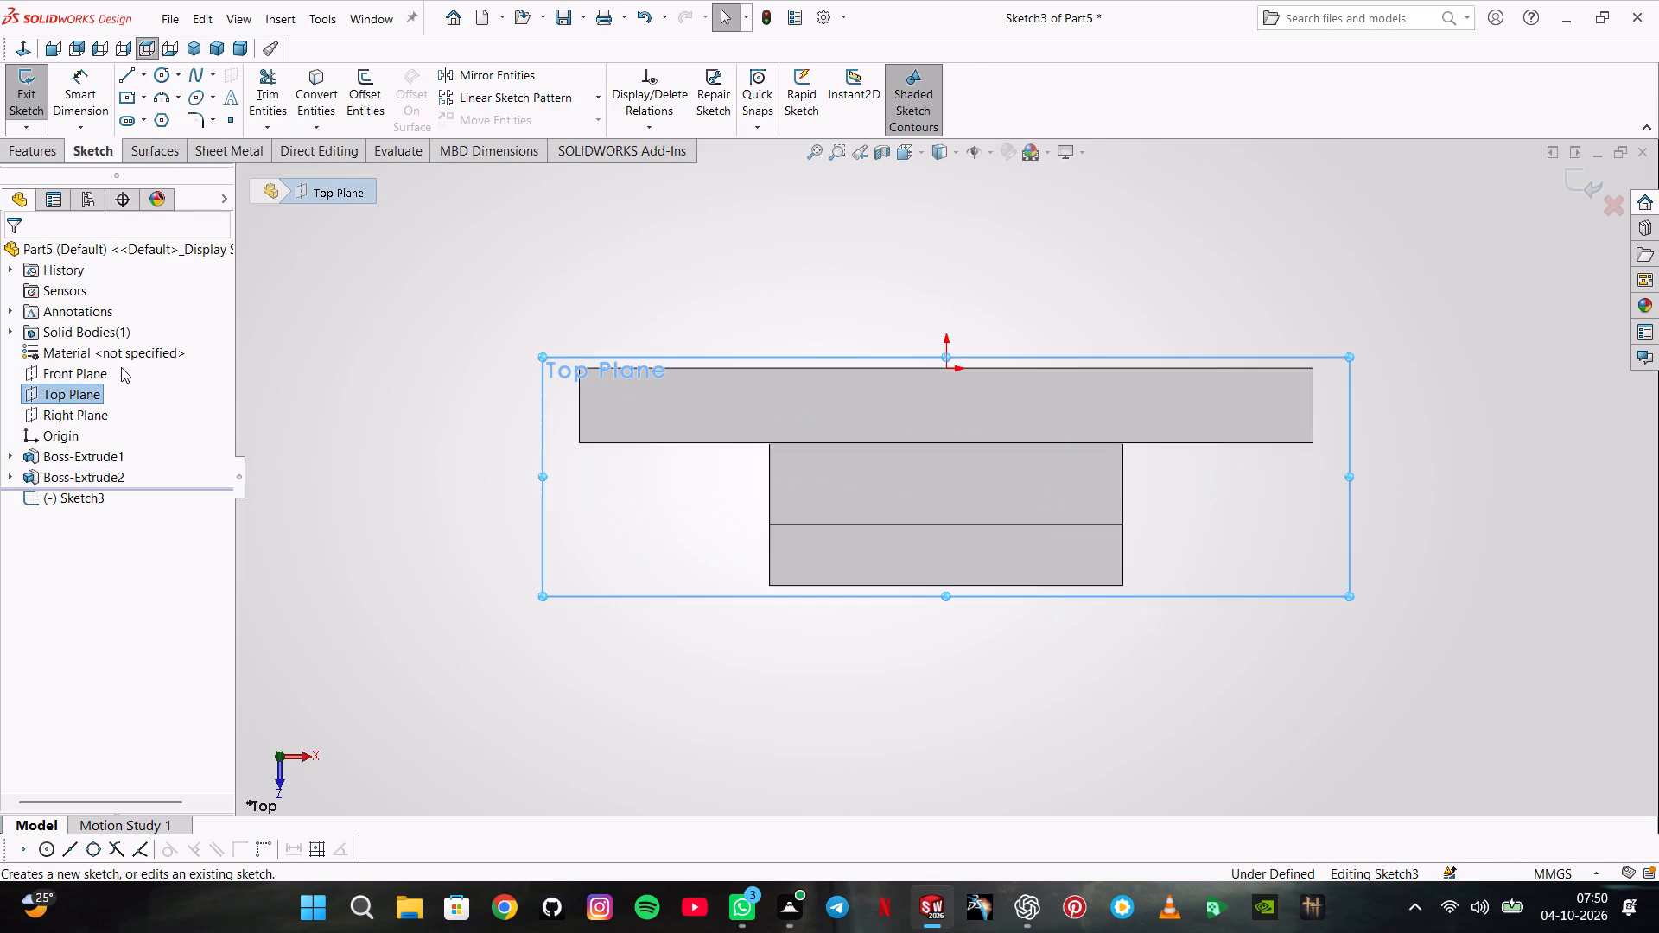
{"action": "left_click", "coordinate": [171, 73]}
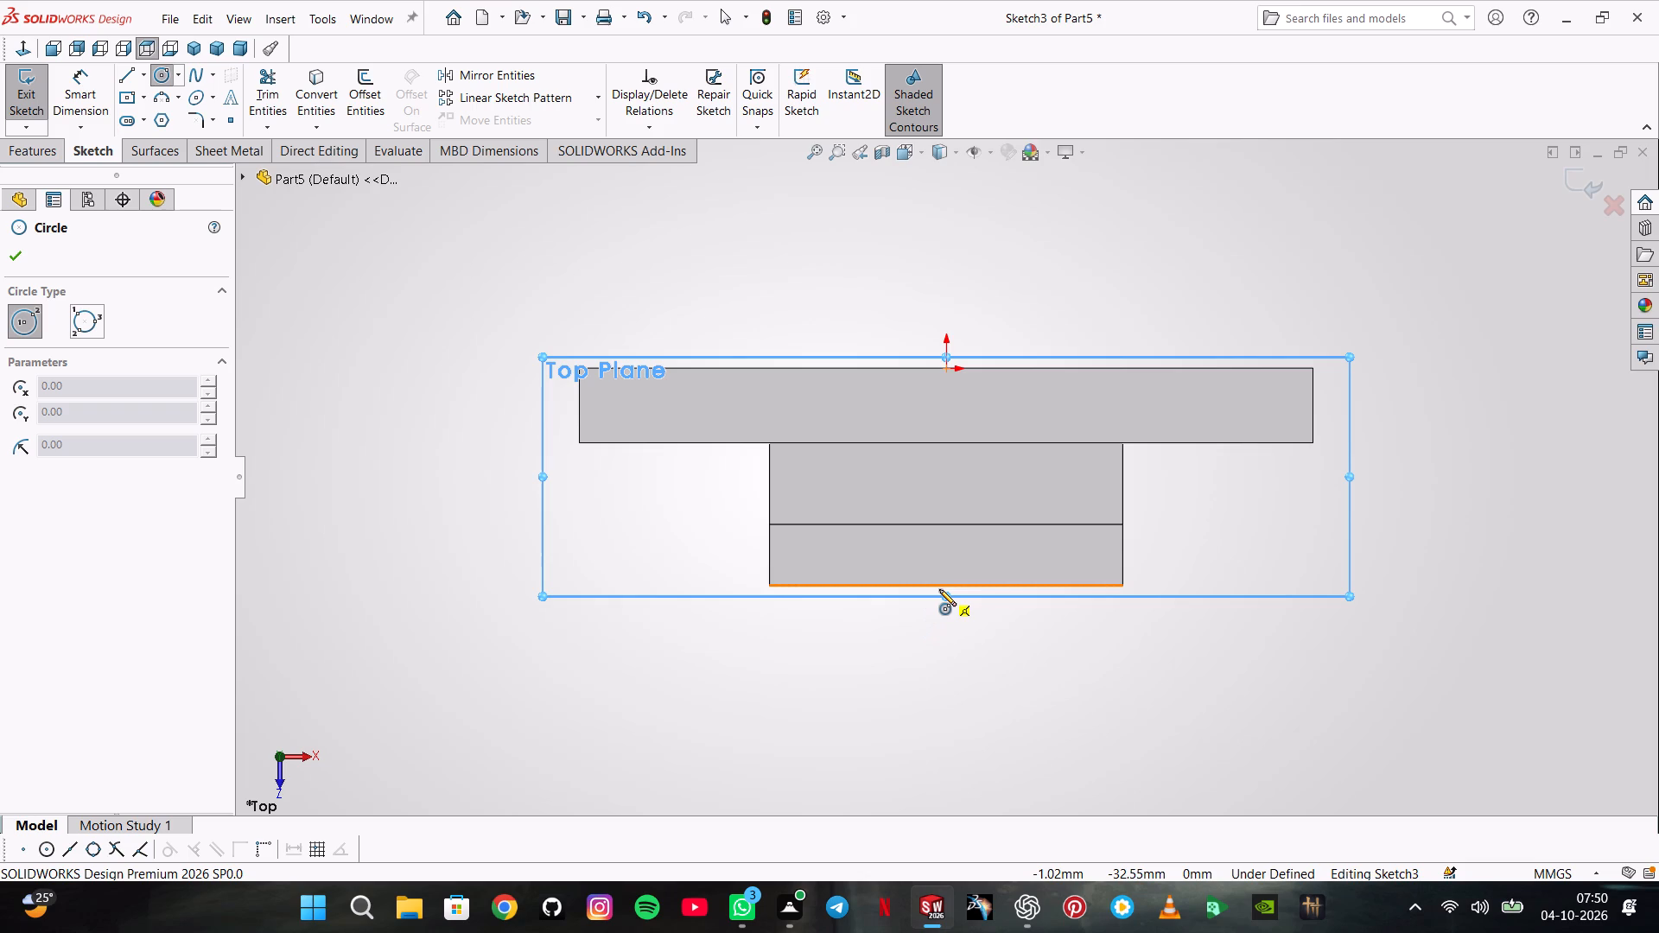
{"action": "left_click", "coordinate": [19, 40]}
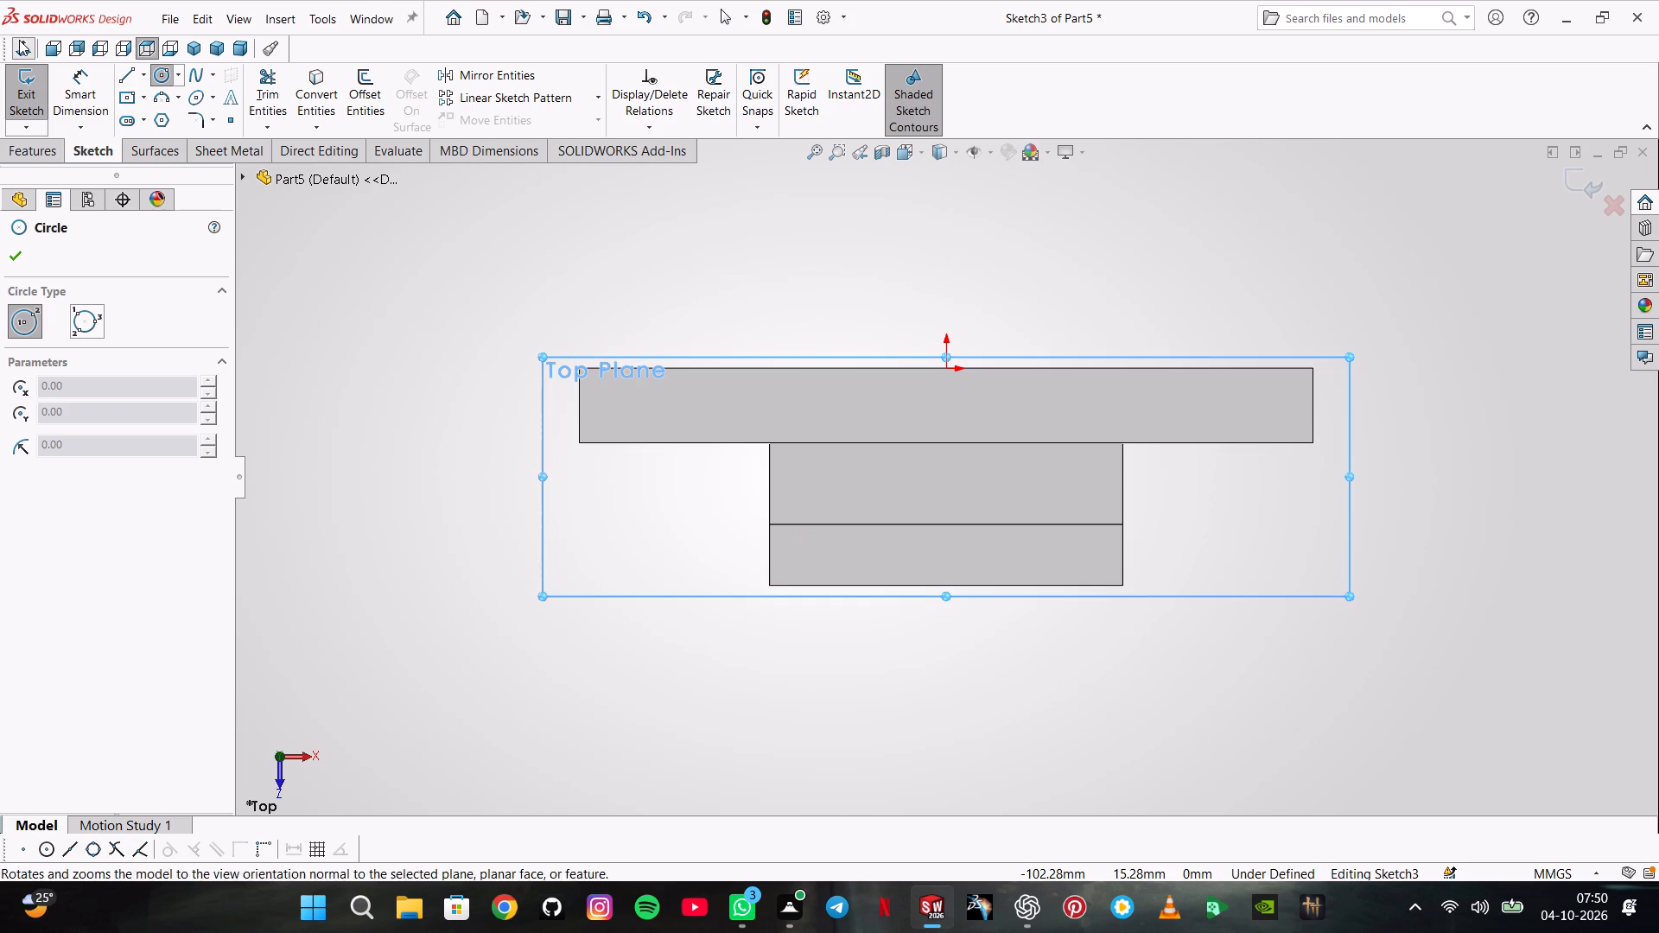
{"action": "middle_click_drag", "start_coordinate": [867, 290], "coordinate": [867, 378]}
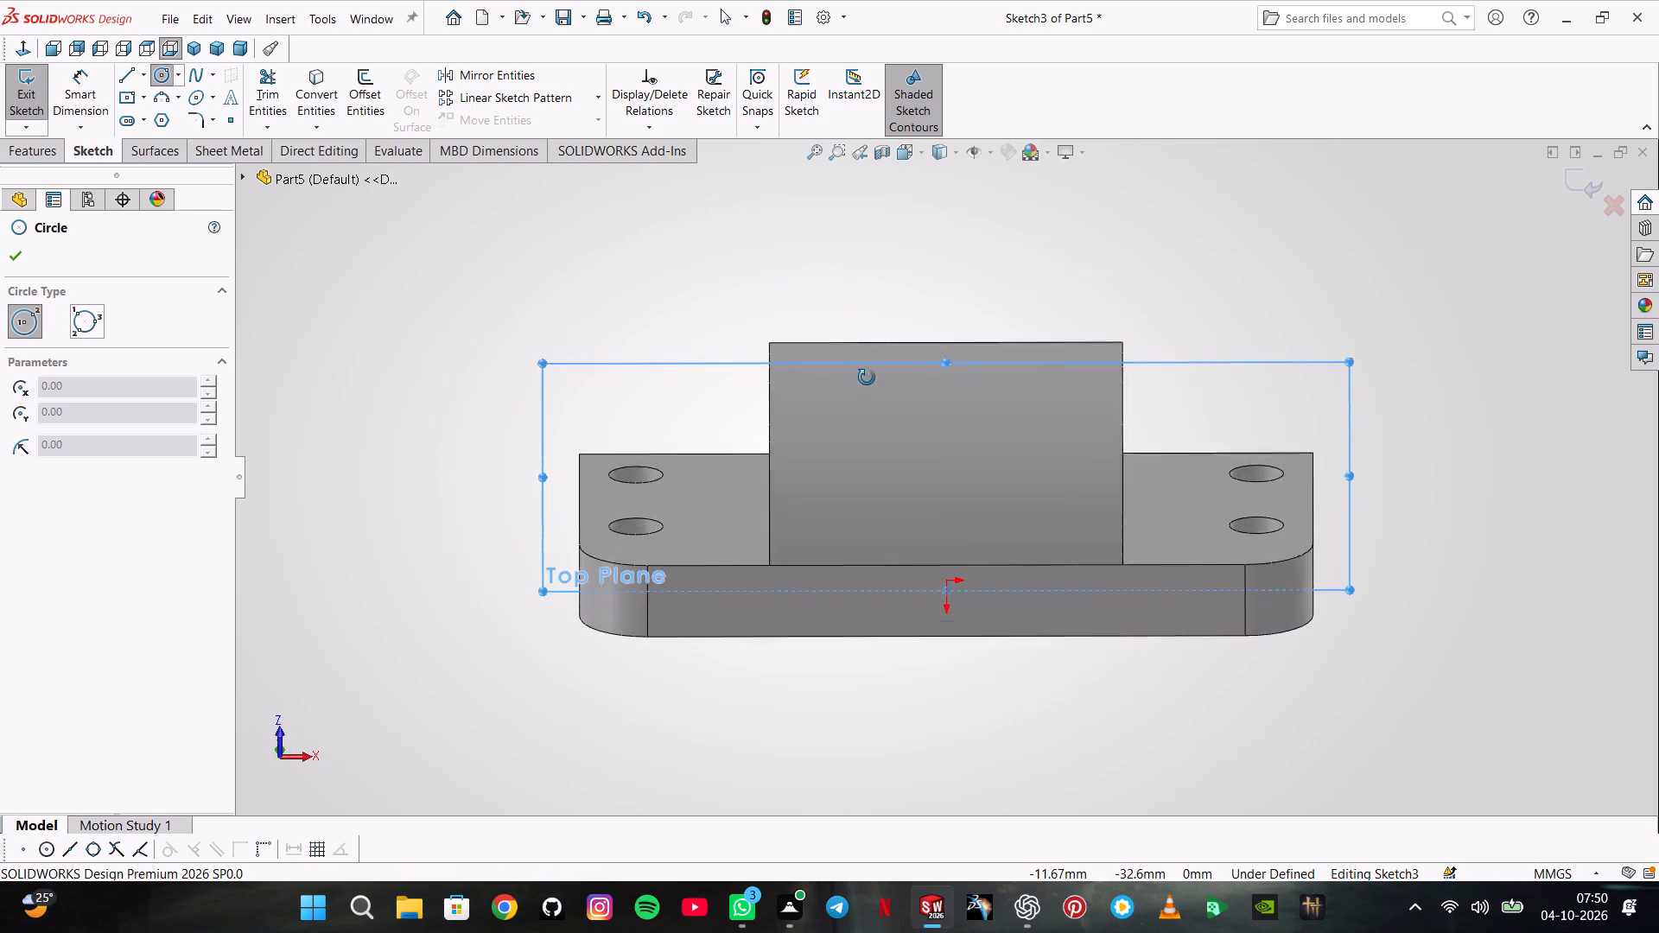
{"action": "middle_click_drag", "start_coordinate": [867, 378], "coordinate": [1013, 511]}
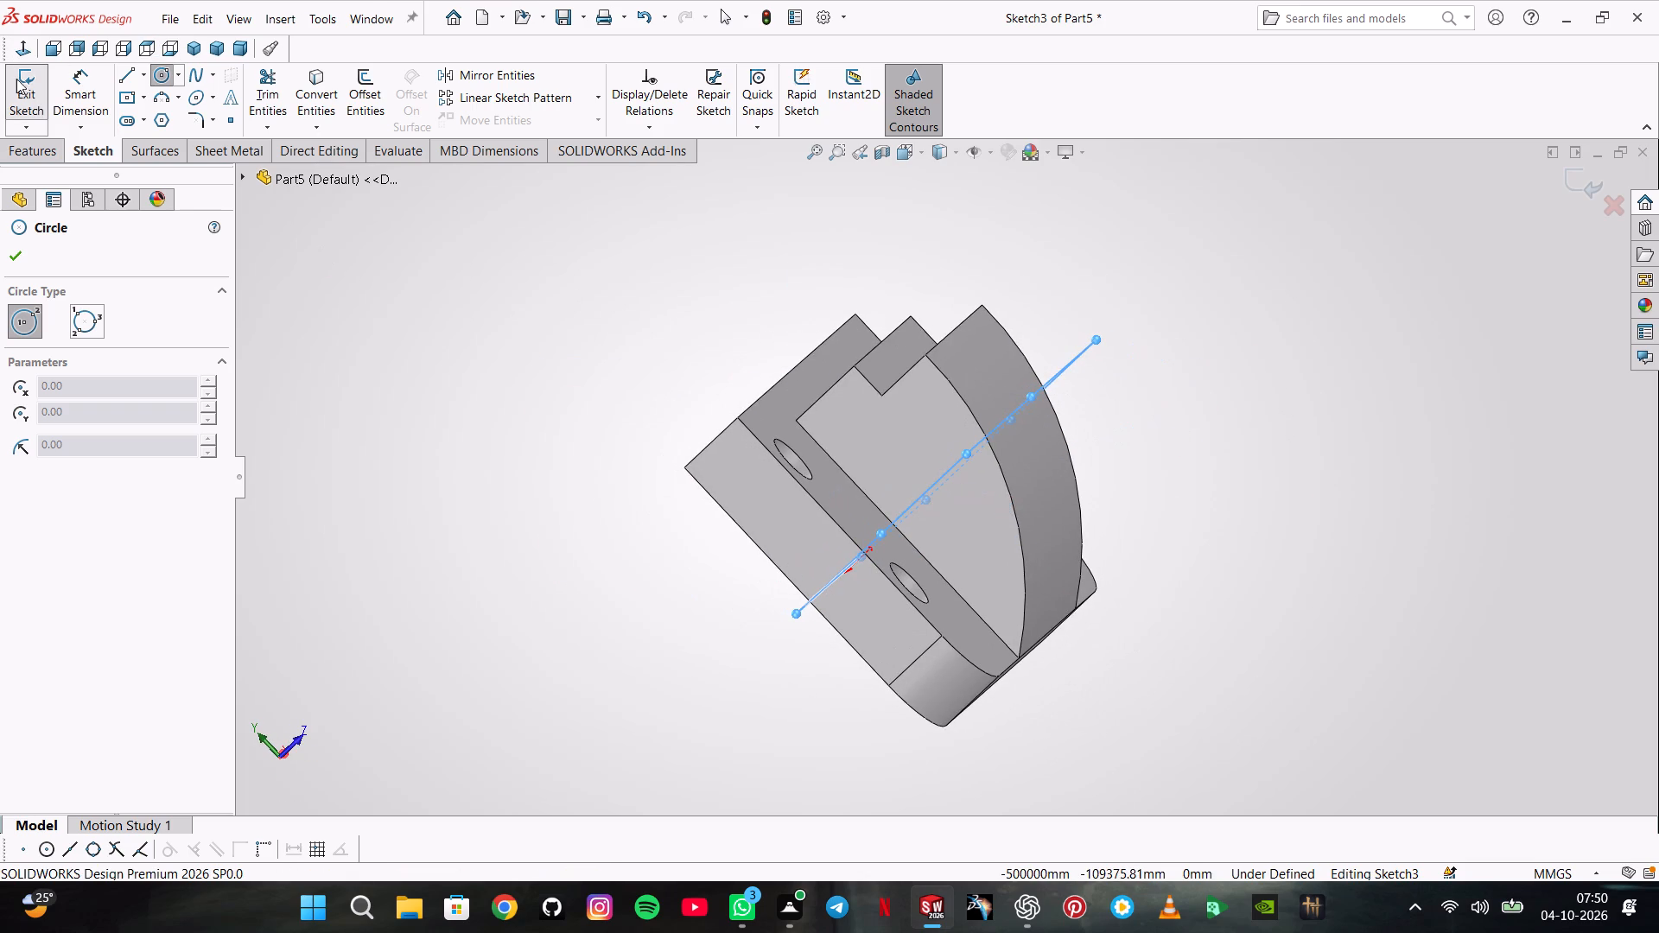
{"action": "left_click", "coordinate": [21, 54]}
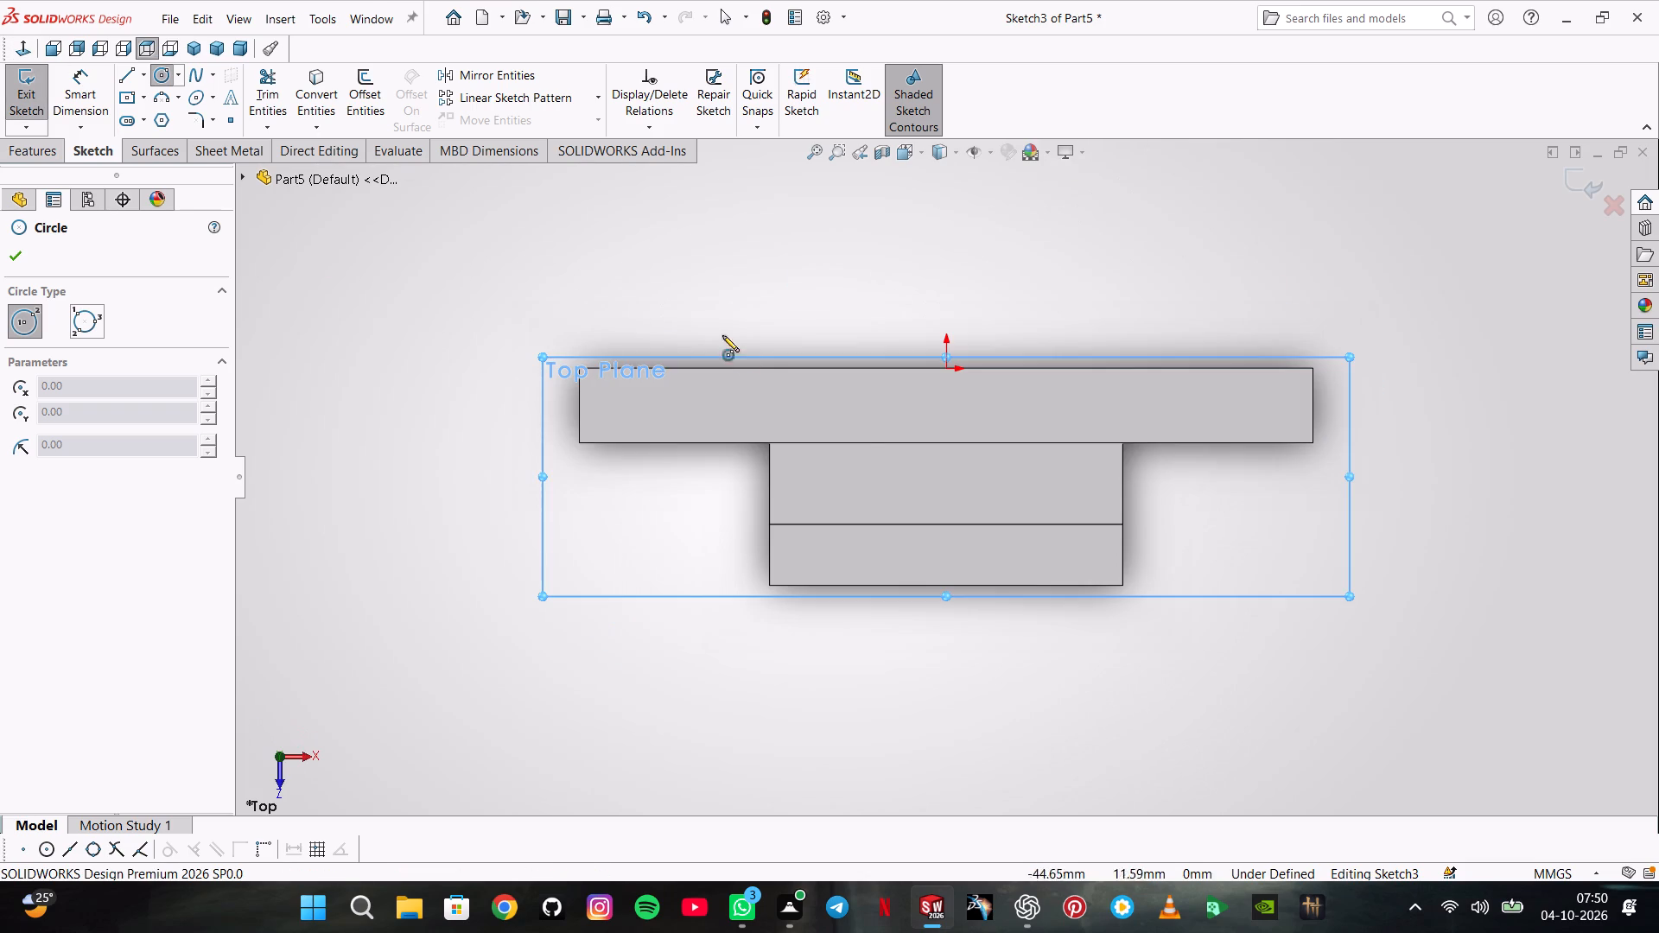
{"action": "left_click", "coordinate": [944, 583]}
{"action": "left_click", "coordinate": [1023, 681]}
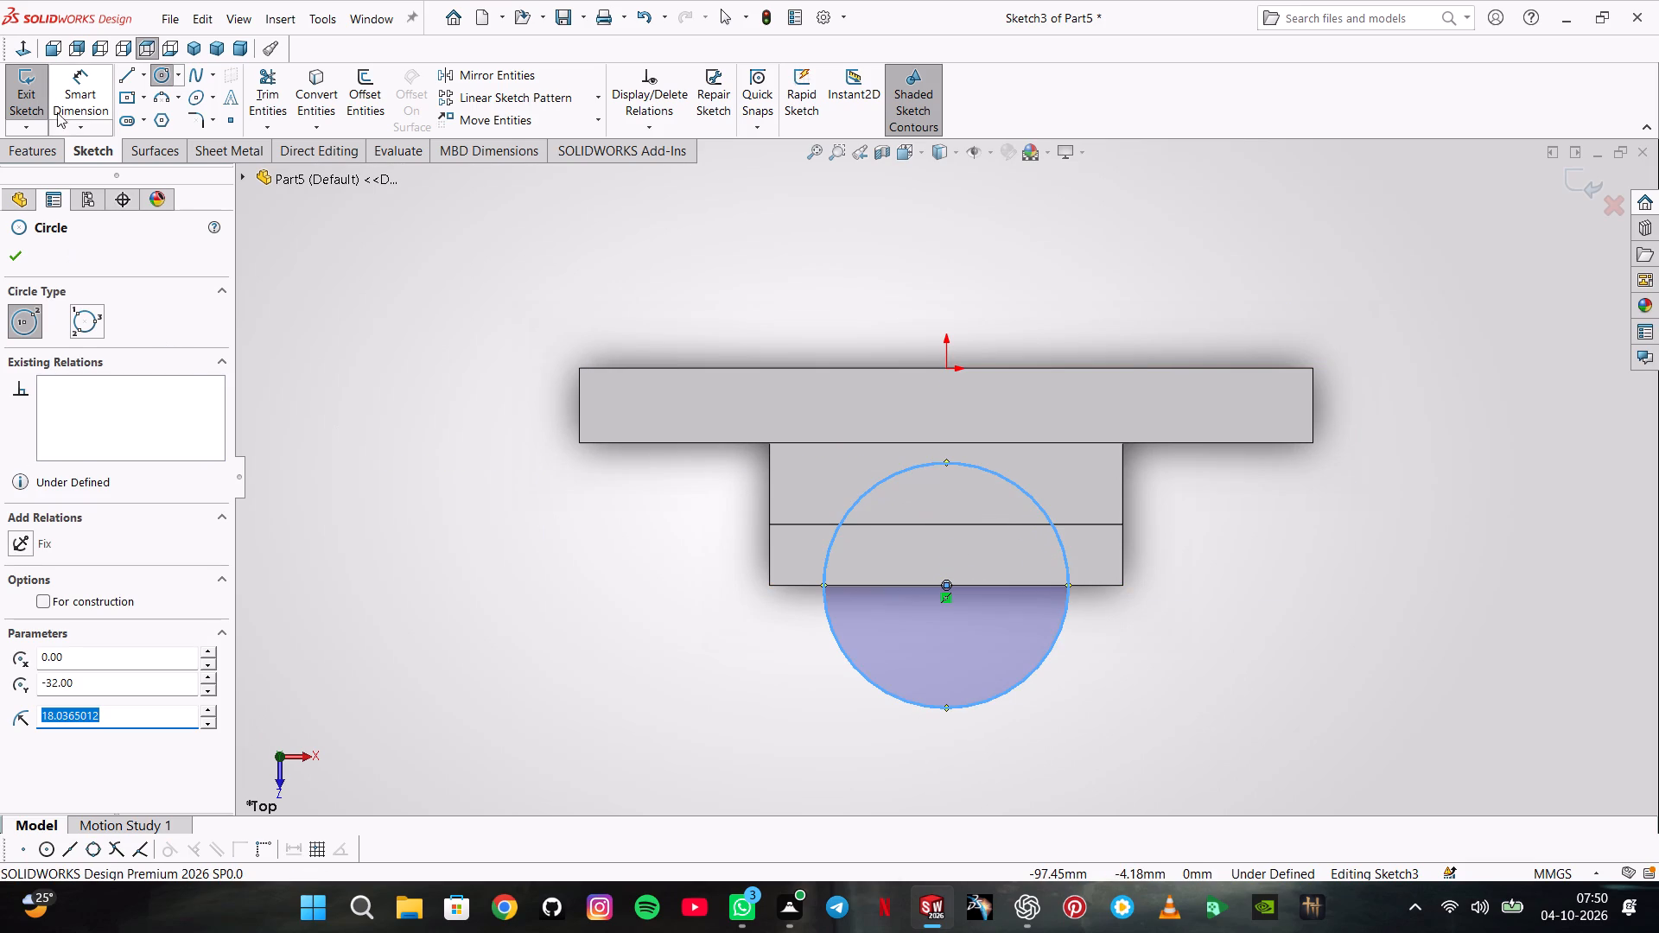
Dimension the circle's diameter as 30 mm.
{"action": "left_click", "coordinate": [64, 100]}
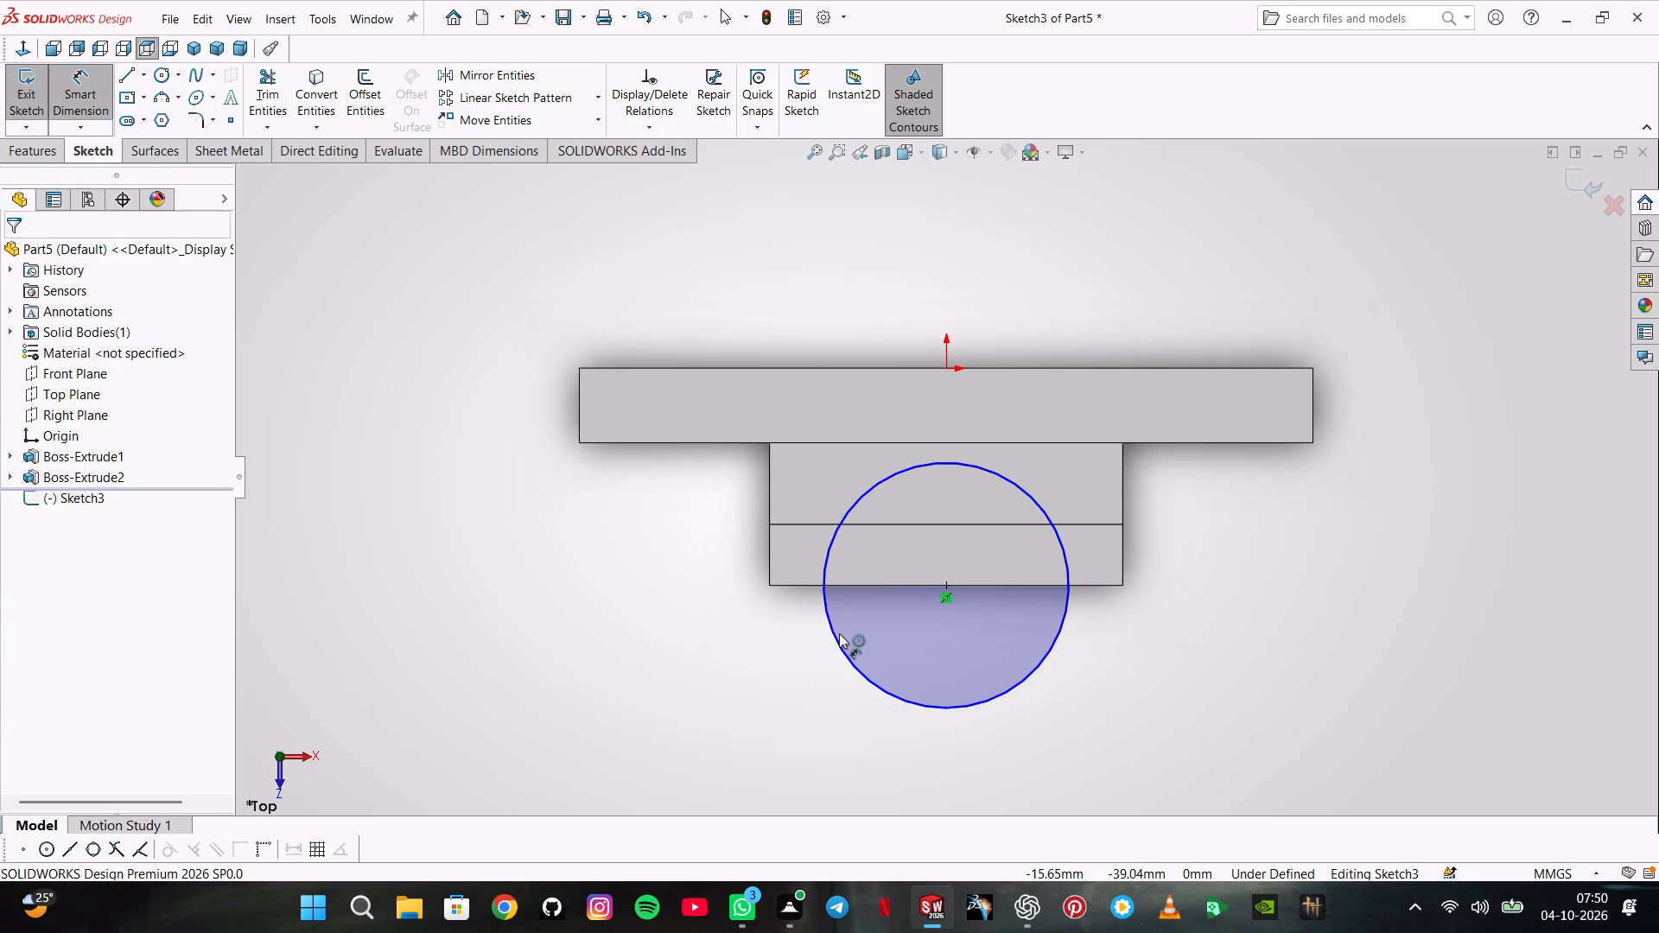
{"action": "left_click", "coordinate": [839, 633]}
{"action": "left_click", "coordinate": [743, 694]}
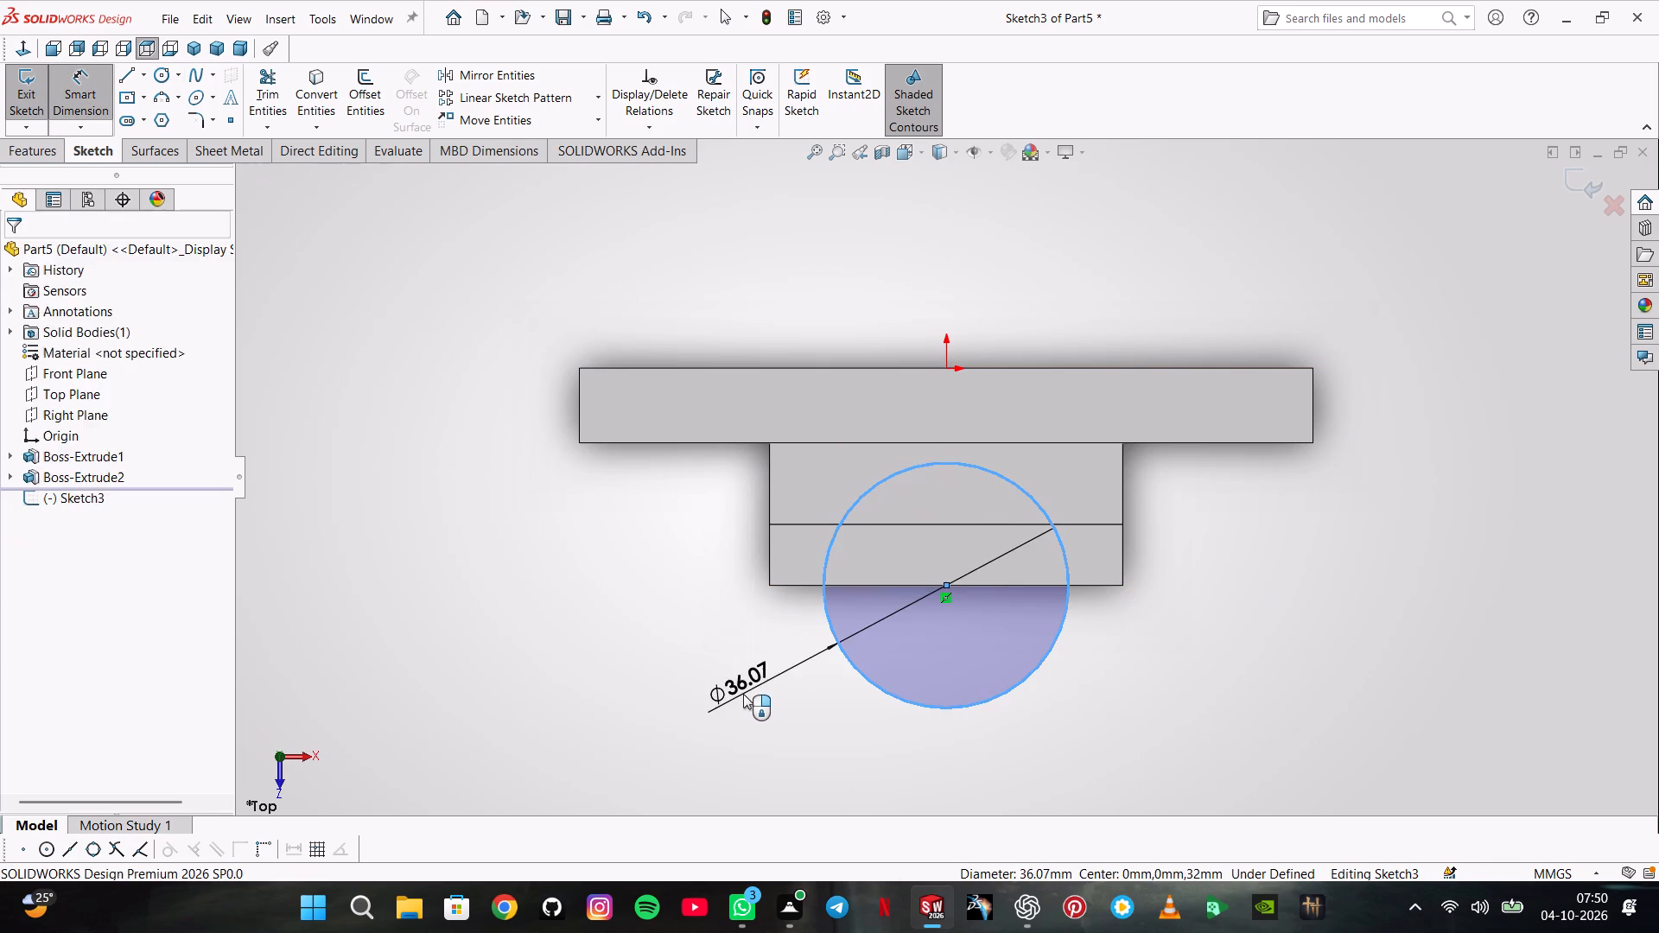
{"action": "type", "text": "30"}
{"action": "key", "text": "Return"}
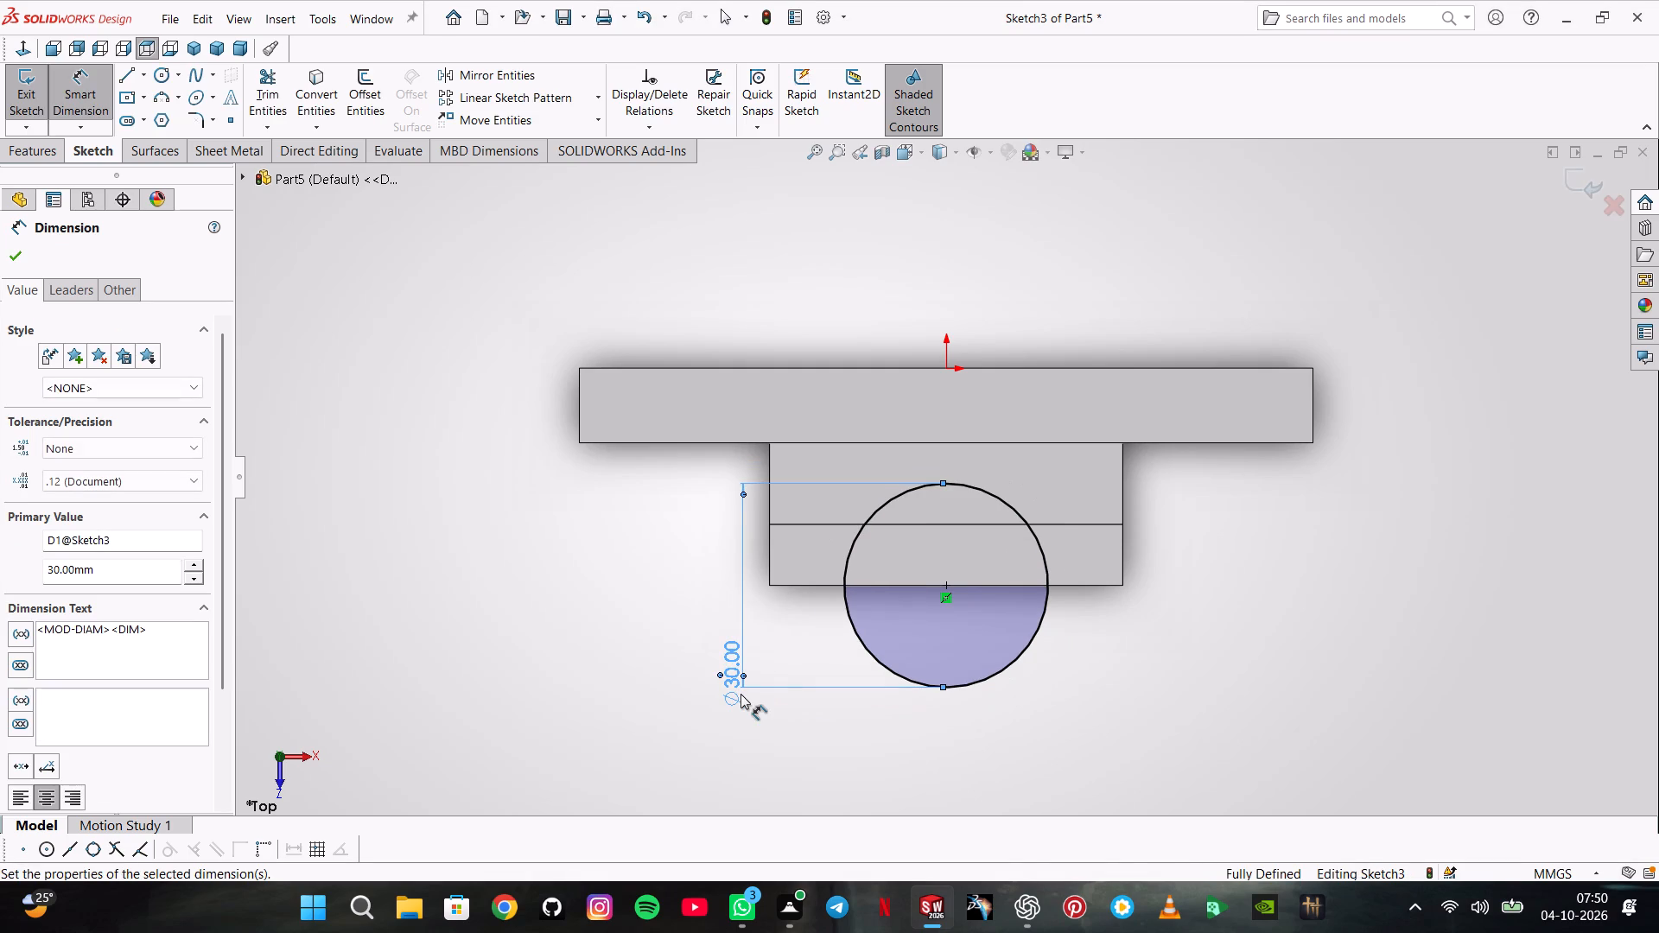
Draw two crossing slanted lines, each a little over 50 mm long, starting inside the plate and running outward on either side of the circle.
{"action": "left_click", "coordinate": [127, 67]}
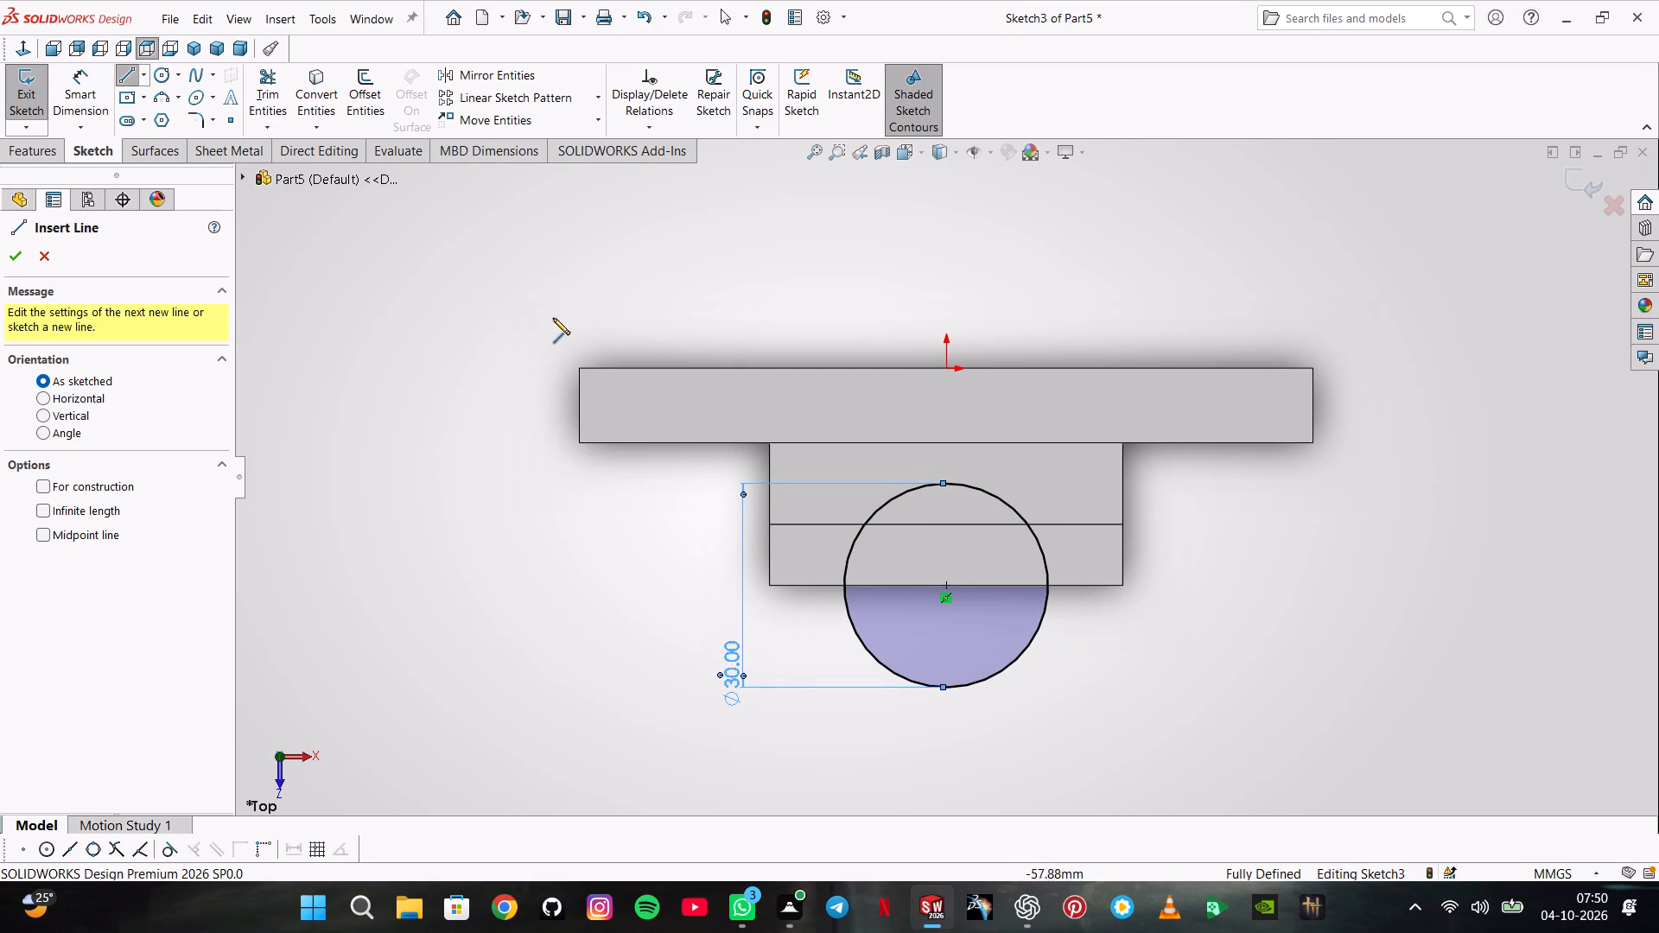
{"action": "left_click_drag", "start_coordinate": [937, 415], "coordinate": [928, 422]}
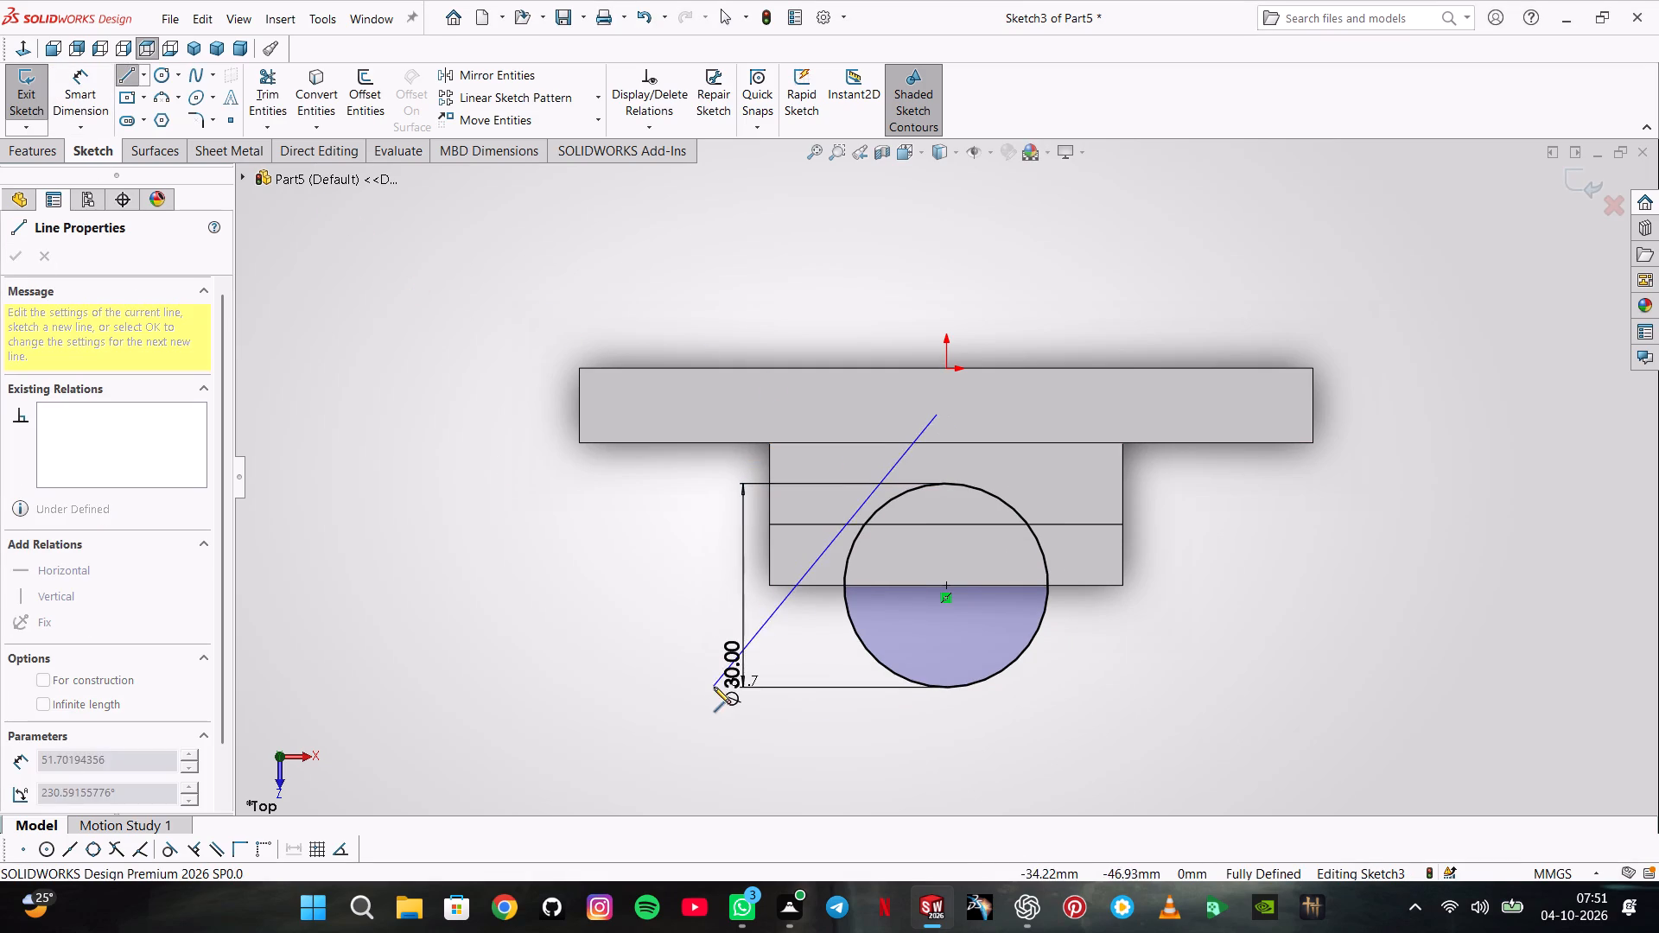
{"action": "left_click", "coordinate": [733, 710]}
{"action": "double_click", "coordinate": [712, 695]}
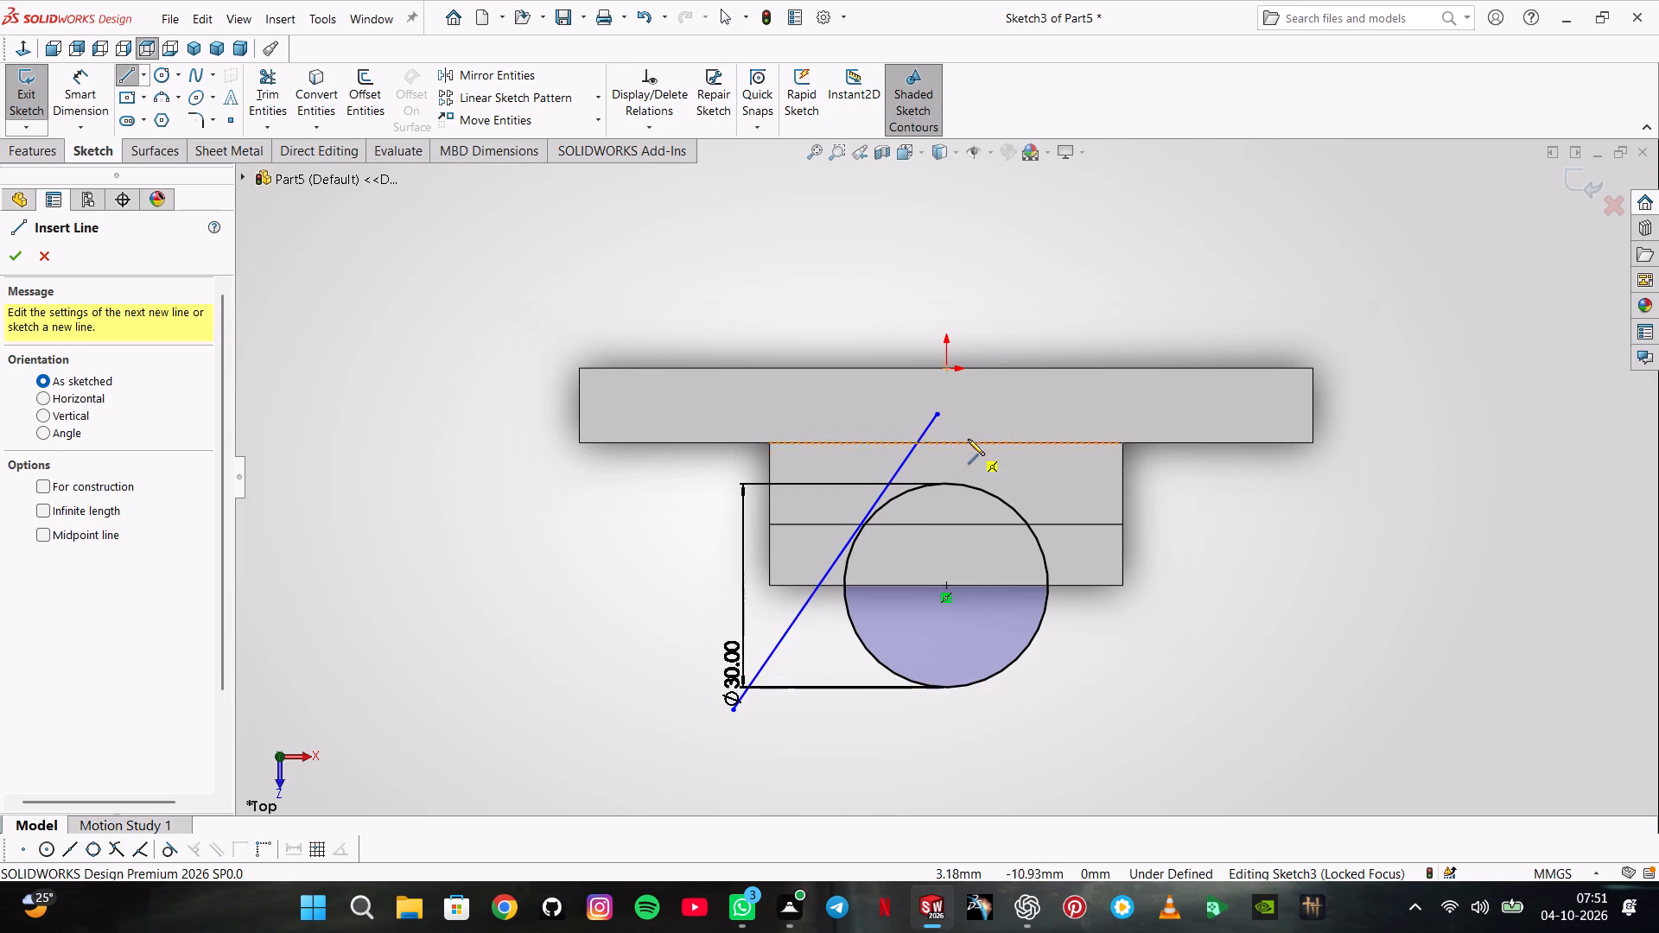
{"action": "left_click_drag", "start_coordinate": [890, 403], "coordinate": [905, 404]}
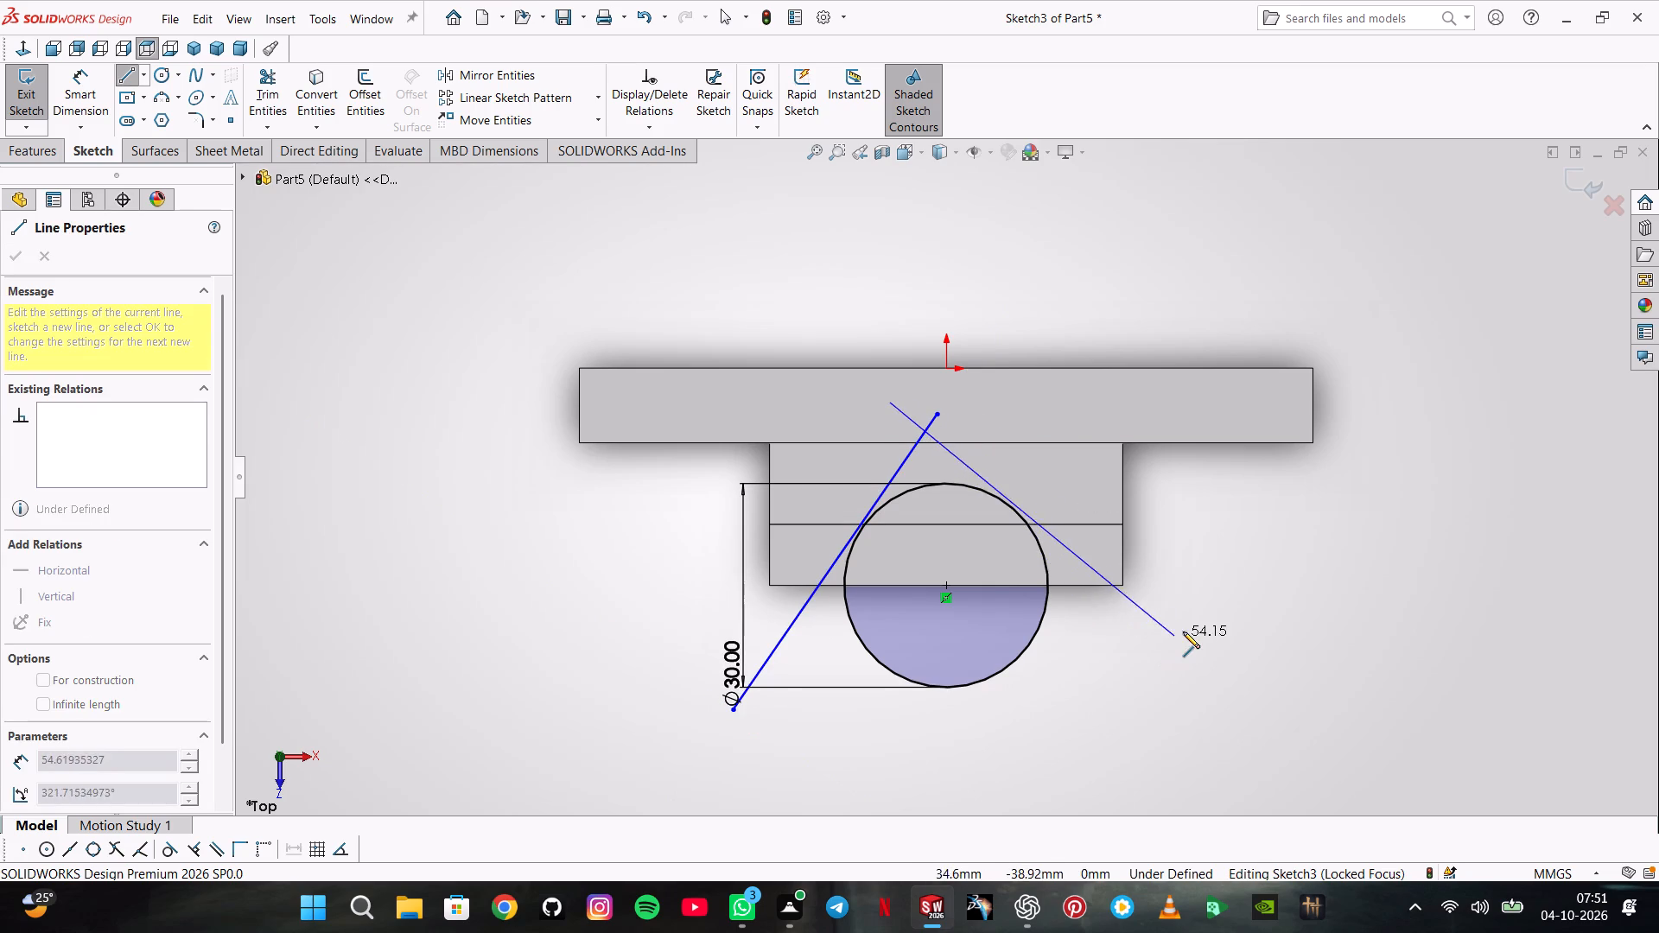
{"action": "left_click", "coordinate": [1187, 629]}
{"action": "double_click", "coordinate": [1200, 595]}
{"action": "key", "text": "F1"}
{"action": "key", "text": "Escape"}
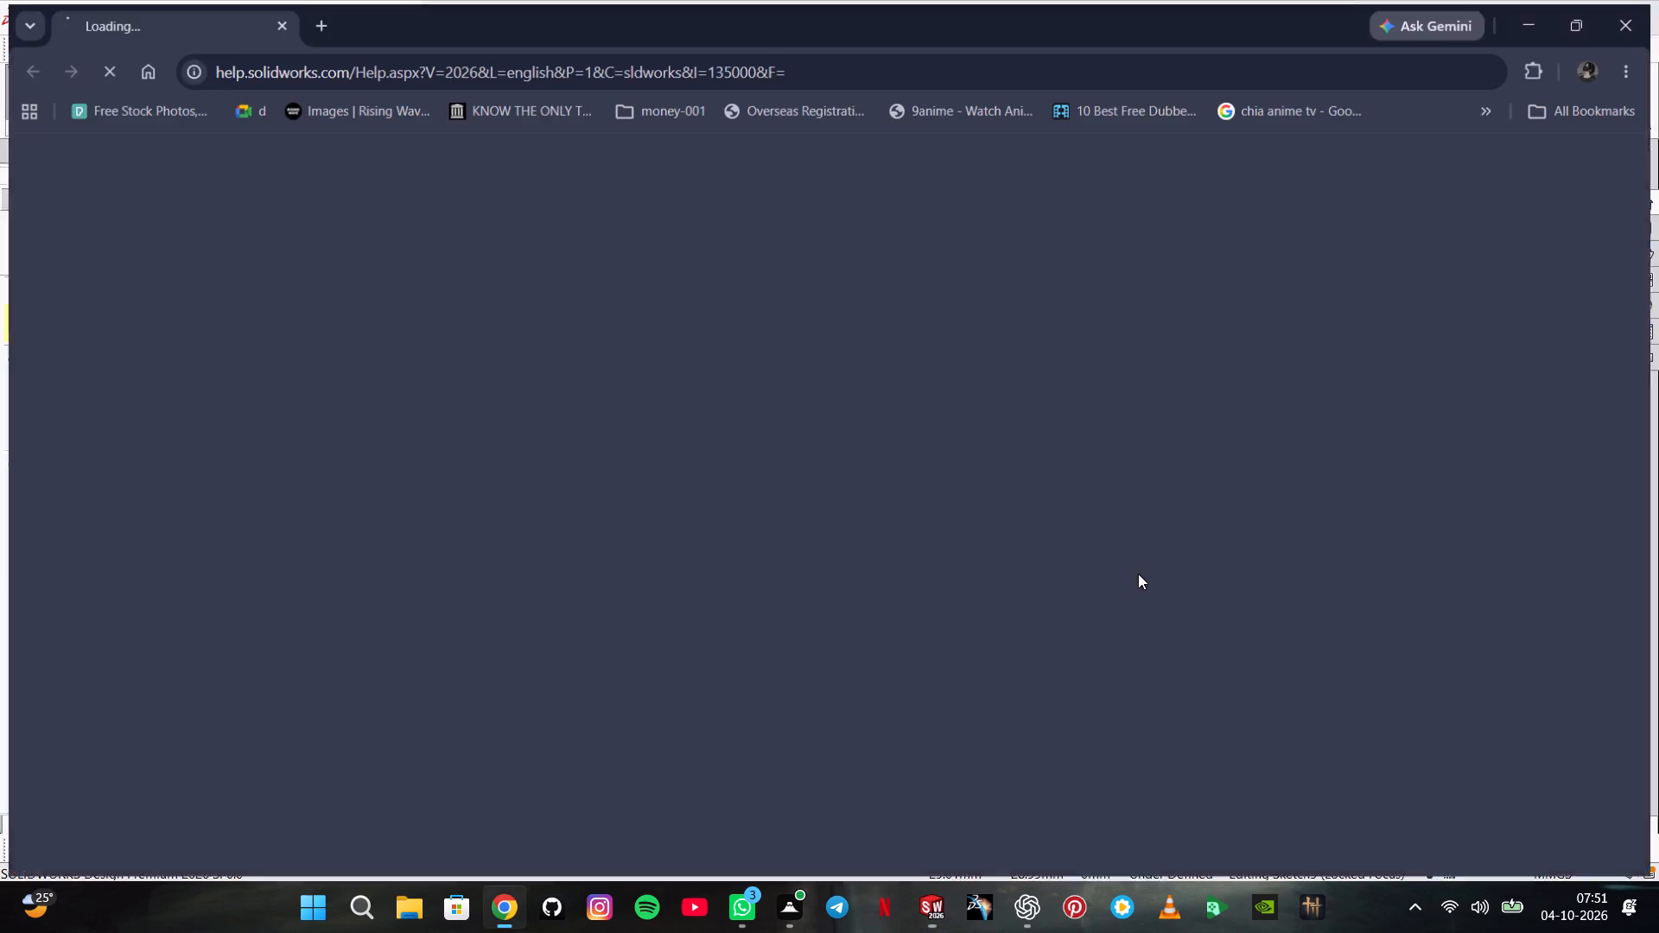
{"action": "left_click", "coordinate": [1637, 0]}
{"action": "key", "text": "Escape"}
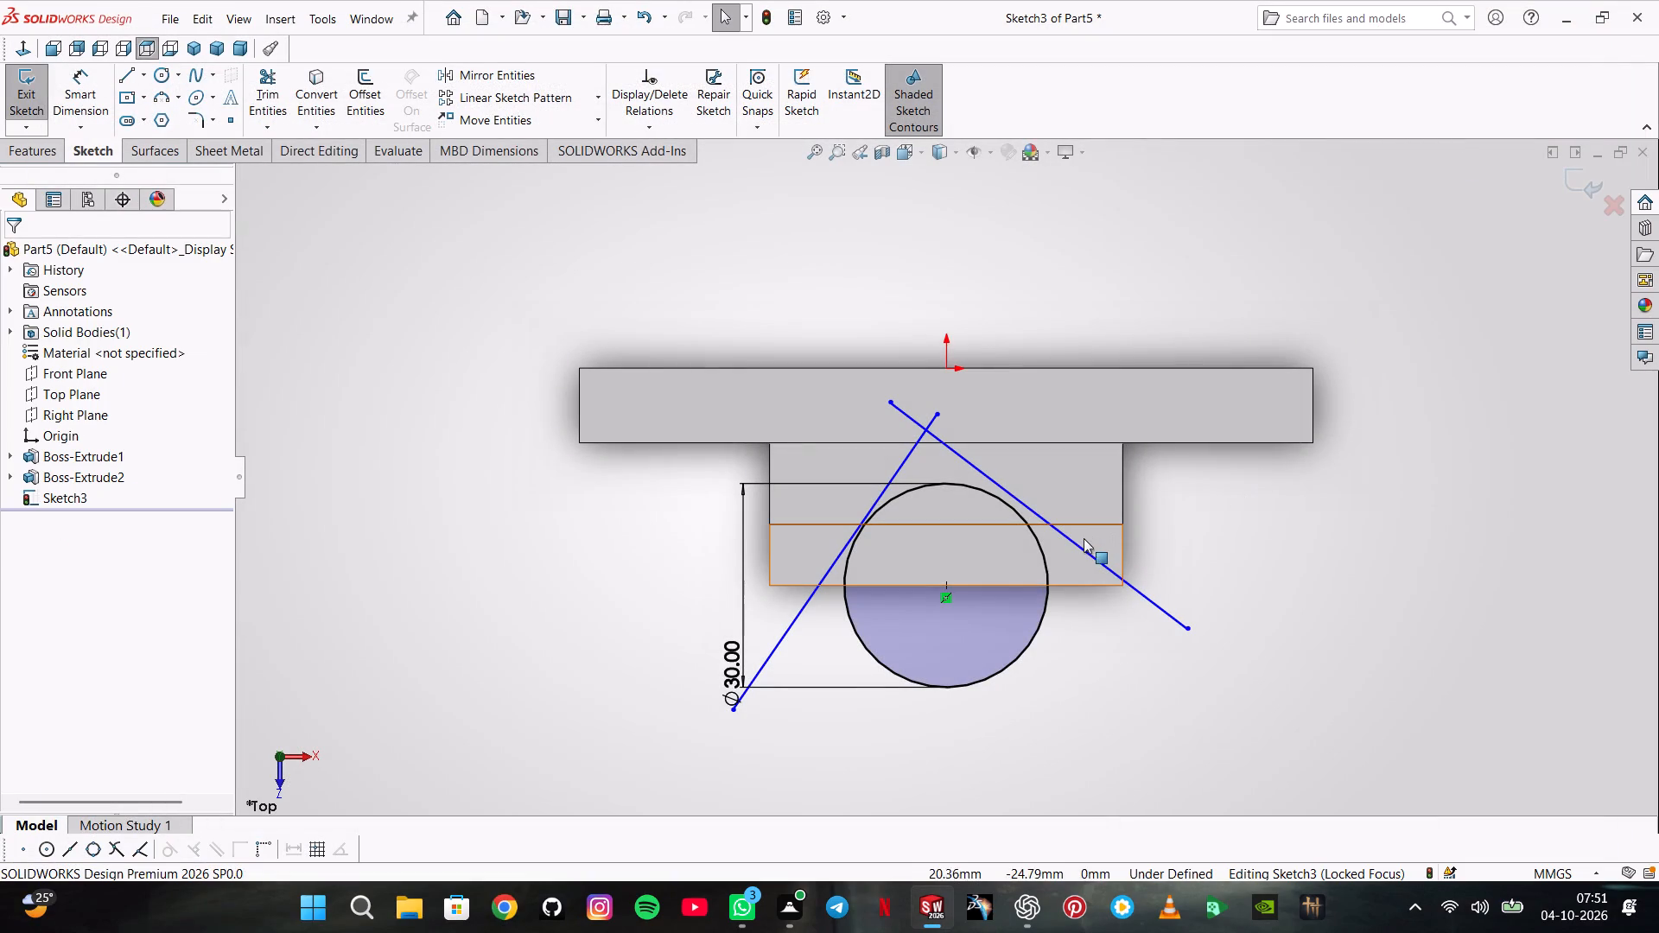
{"action": "left_click", "coordinate": [1083, 540]}
{"action": "key", "text": "Escape"}
{"action": "key", "text": "Escape"}
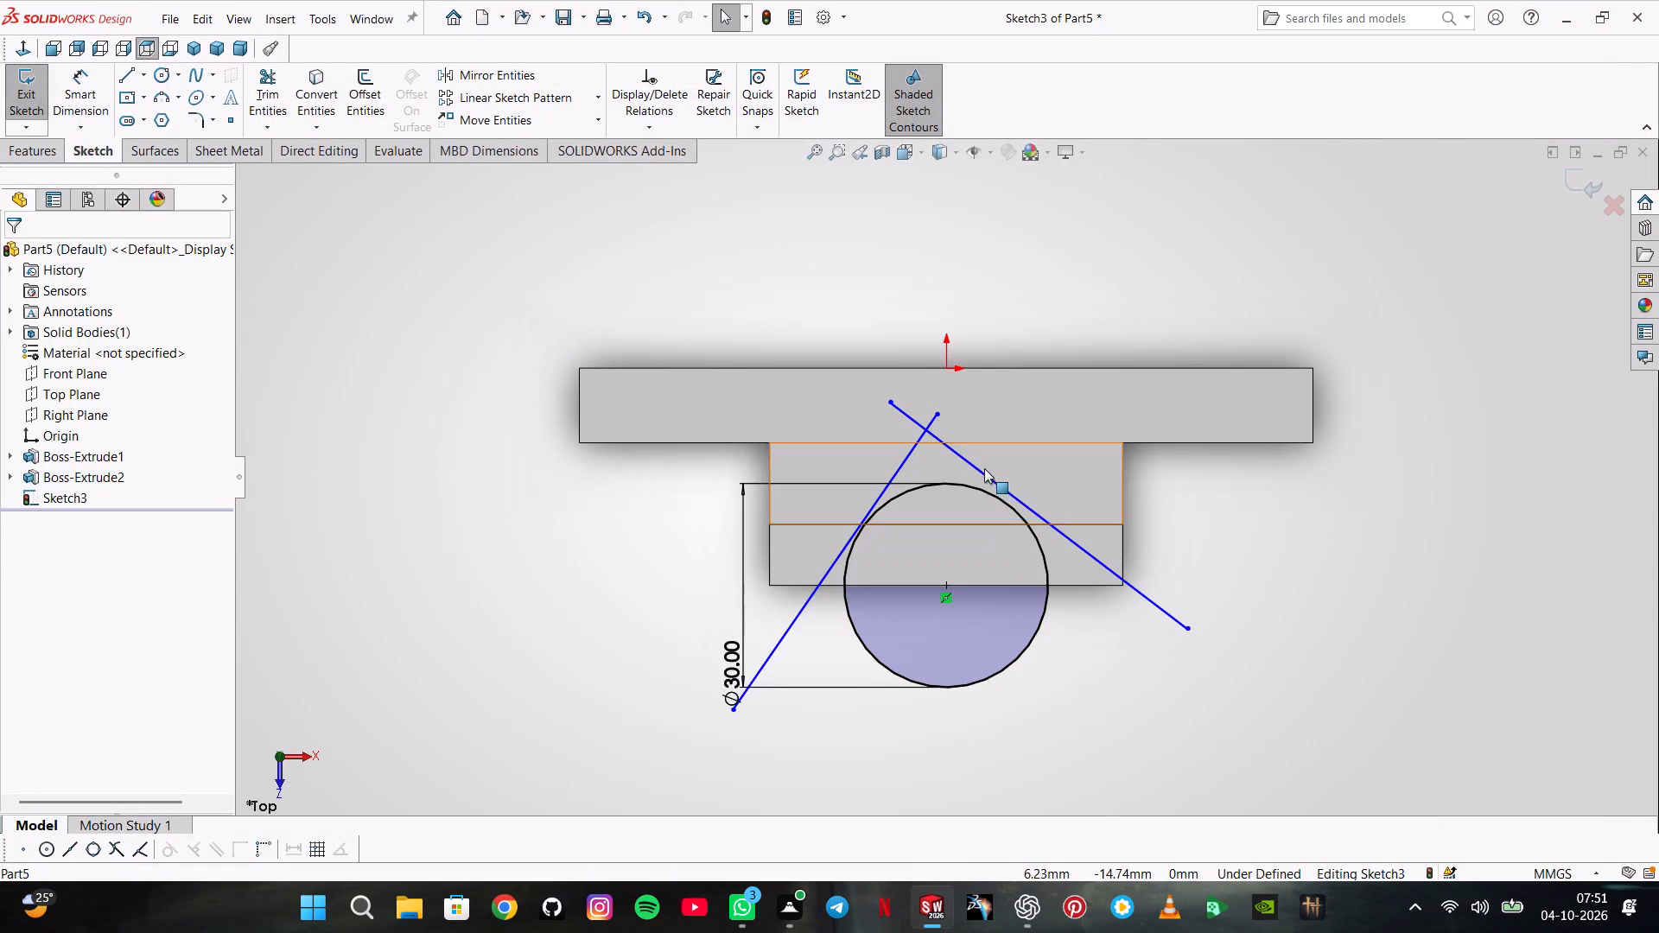
Make the slanted line on the circle's +X side tangent to the circle.
{"action": "left_click", "coordinate": [982, 470]}
{"action": "left_click", "coordinate": [971, 486], "text": "ctrl"}
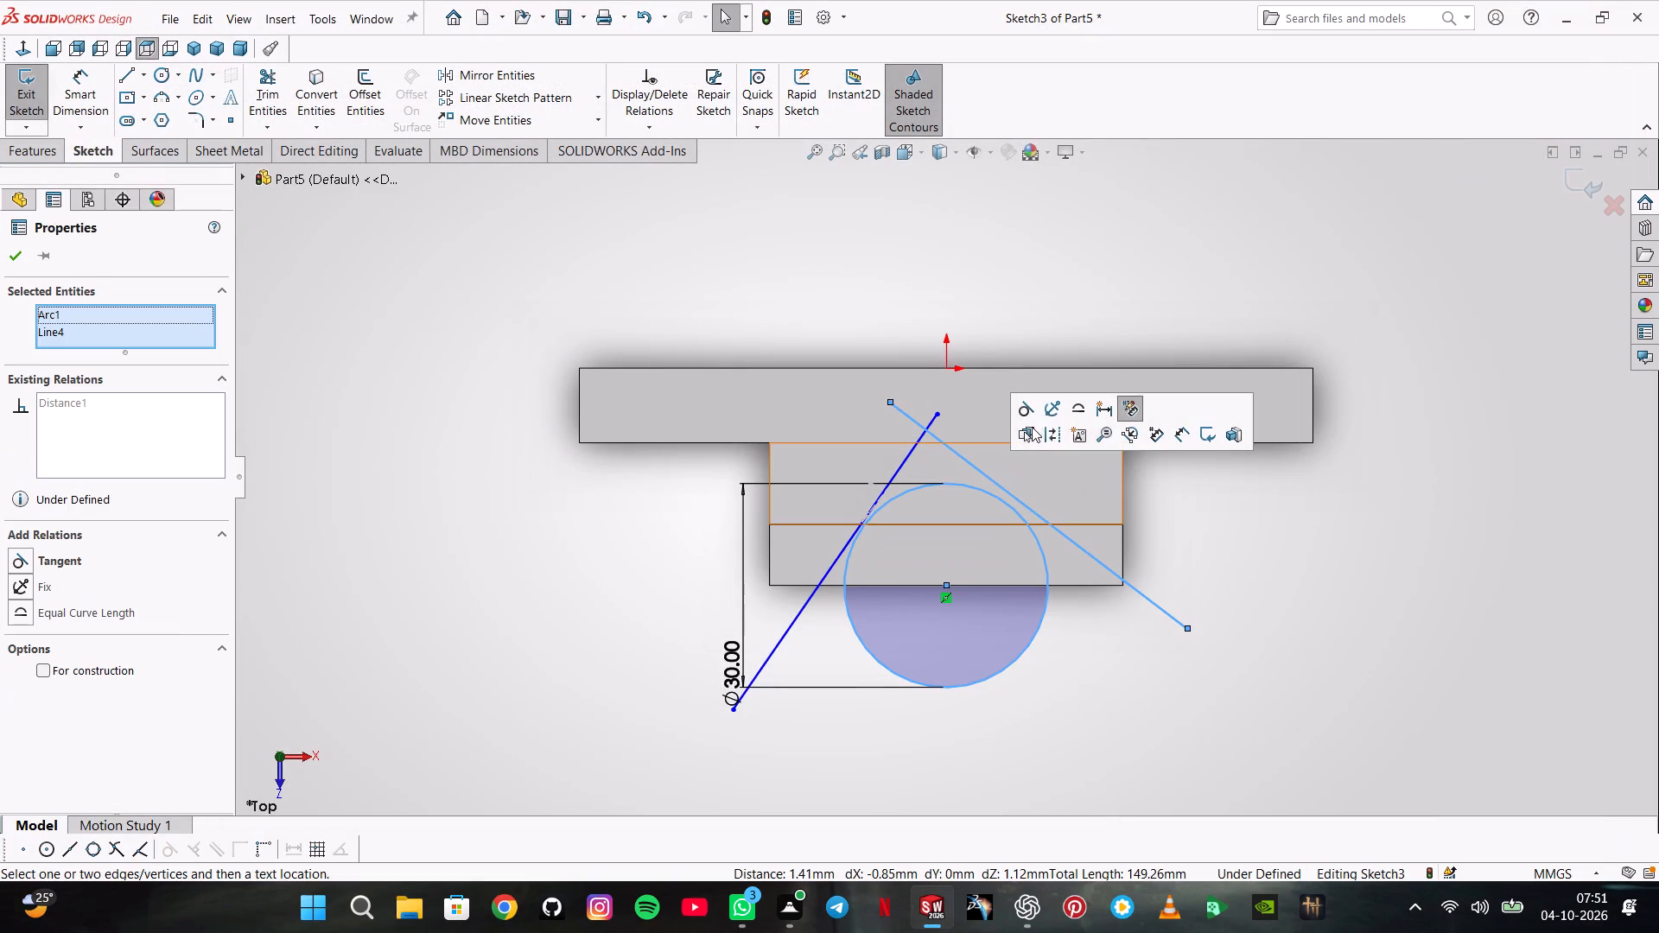
{"action": "left_click", "coordinate": [1017, 413]}
{"action": "left_click", "coordinate": [727, 498]}
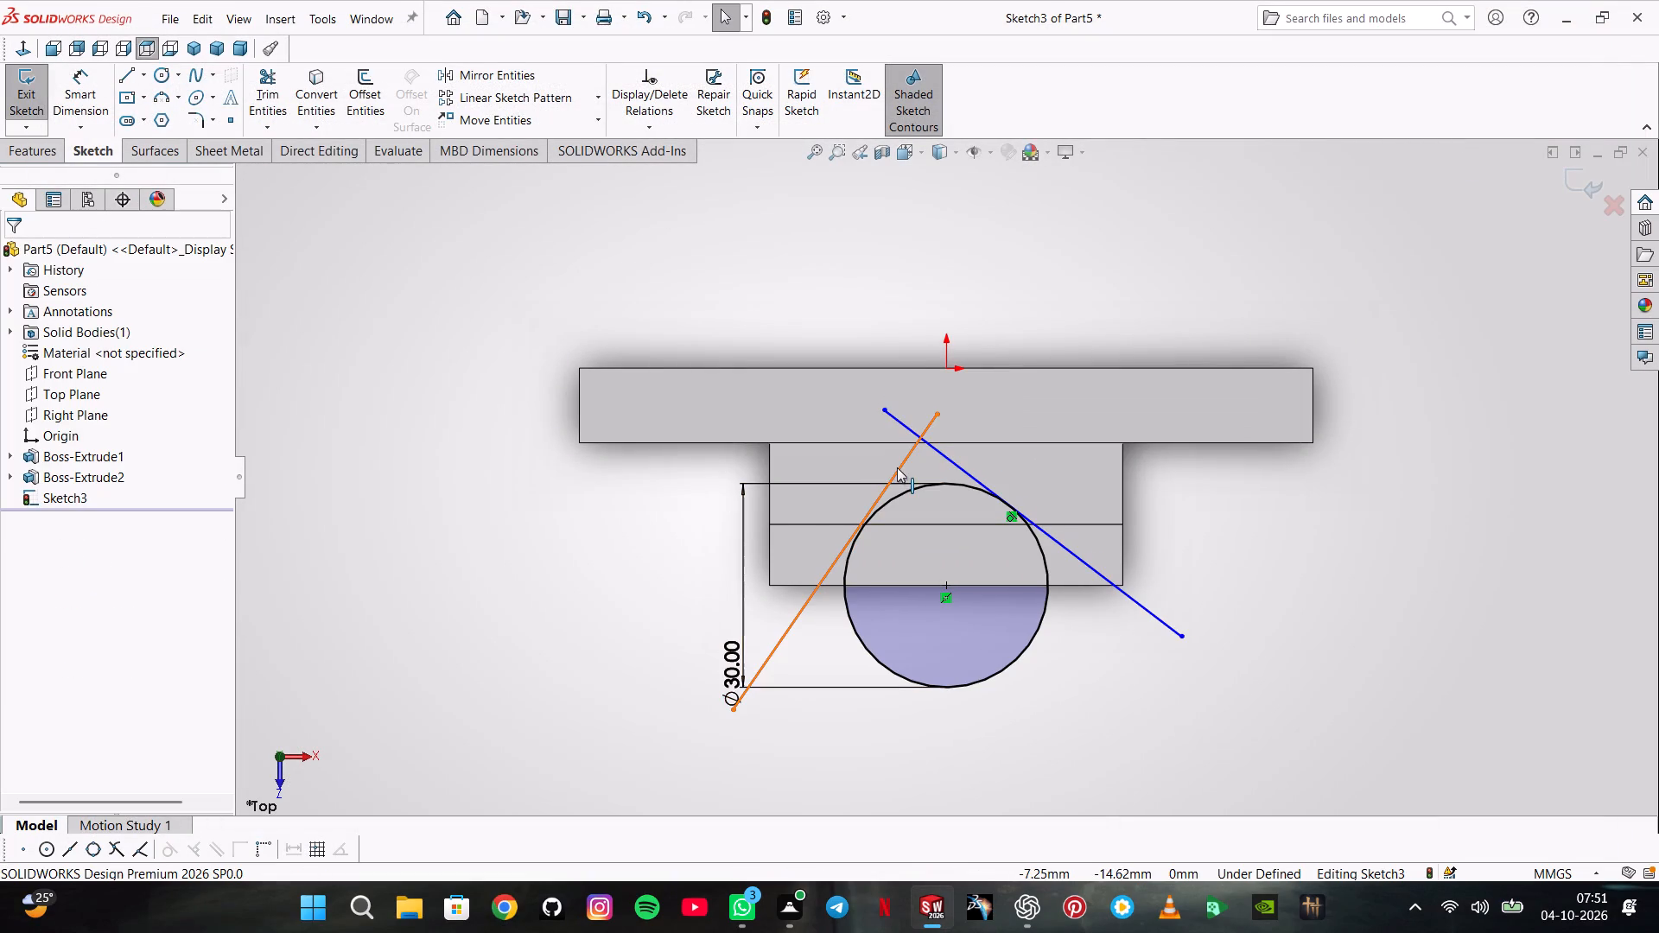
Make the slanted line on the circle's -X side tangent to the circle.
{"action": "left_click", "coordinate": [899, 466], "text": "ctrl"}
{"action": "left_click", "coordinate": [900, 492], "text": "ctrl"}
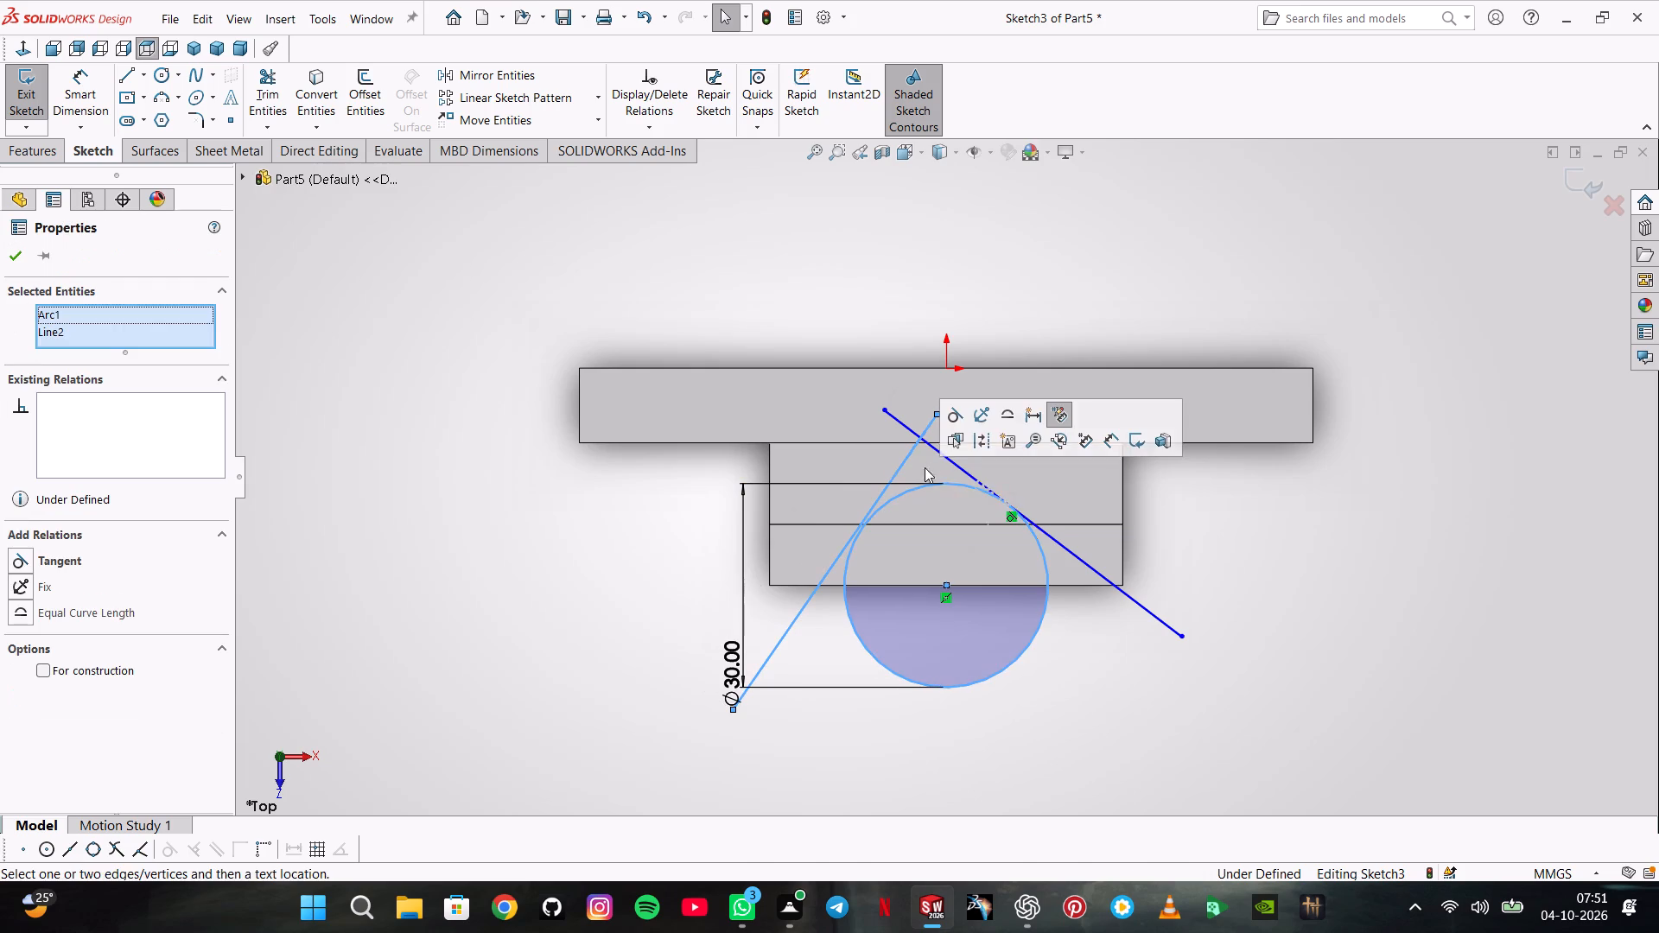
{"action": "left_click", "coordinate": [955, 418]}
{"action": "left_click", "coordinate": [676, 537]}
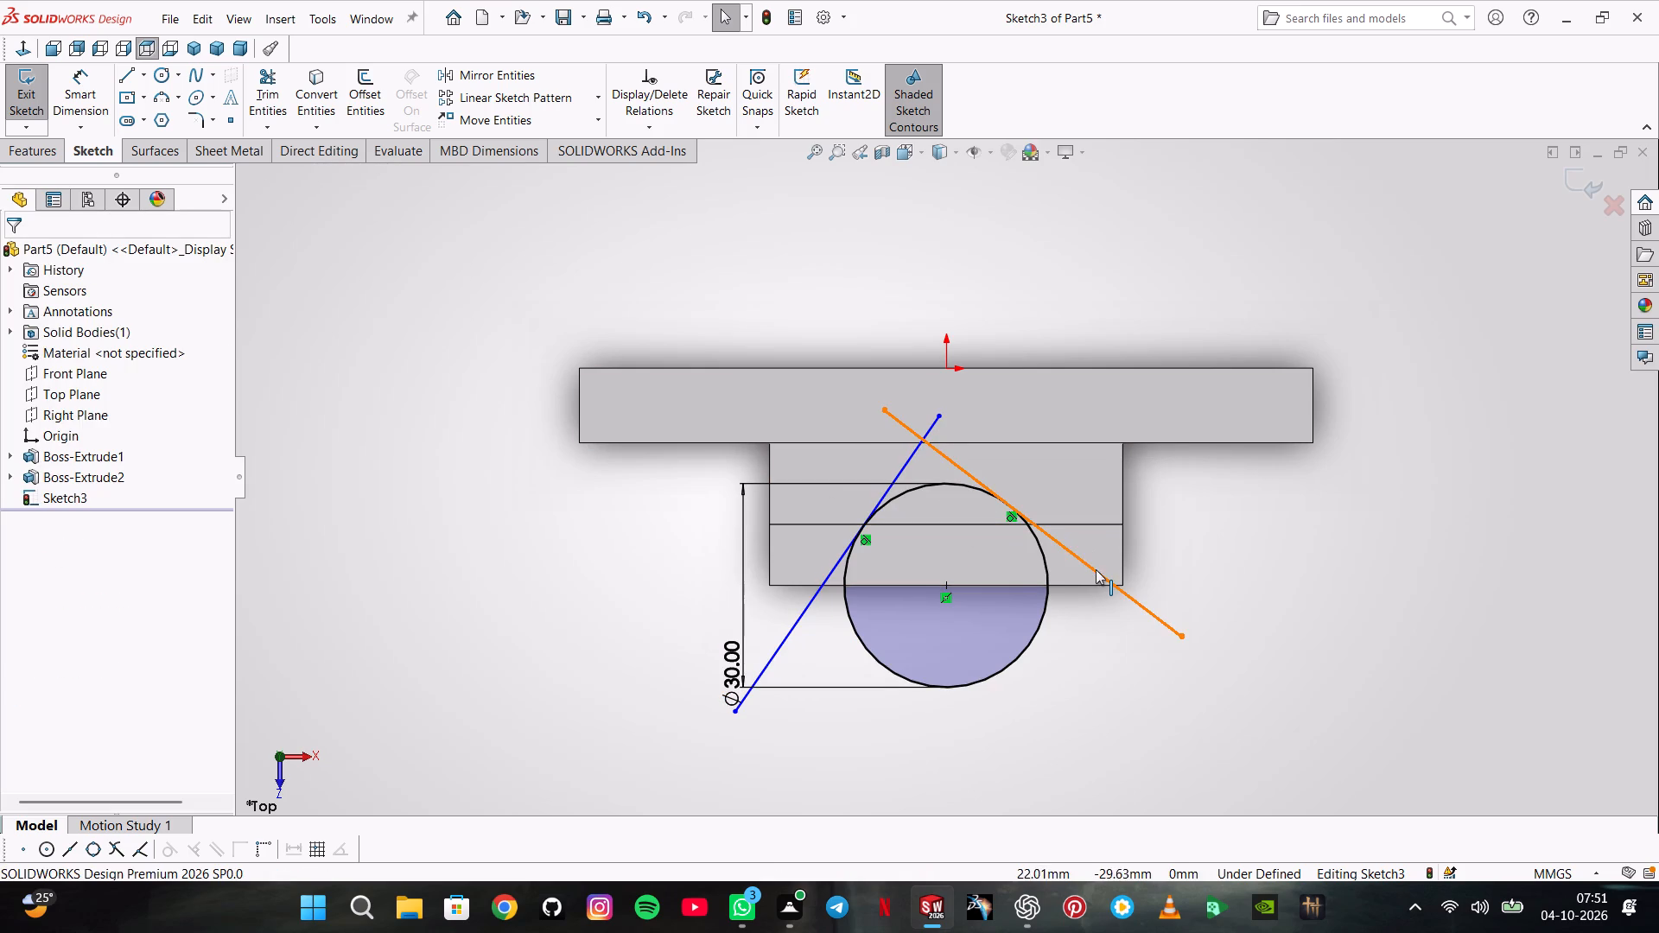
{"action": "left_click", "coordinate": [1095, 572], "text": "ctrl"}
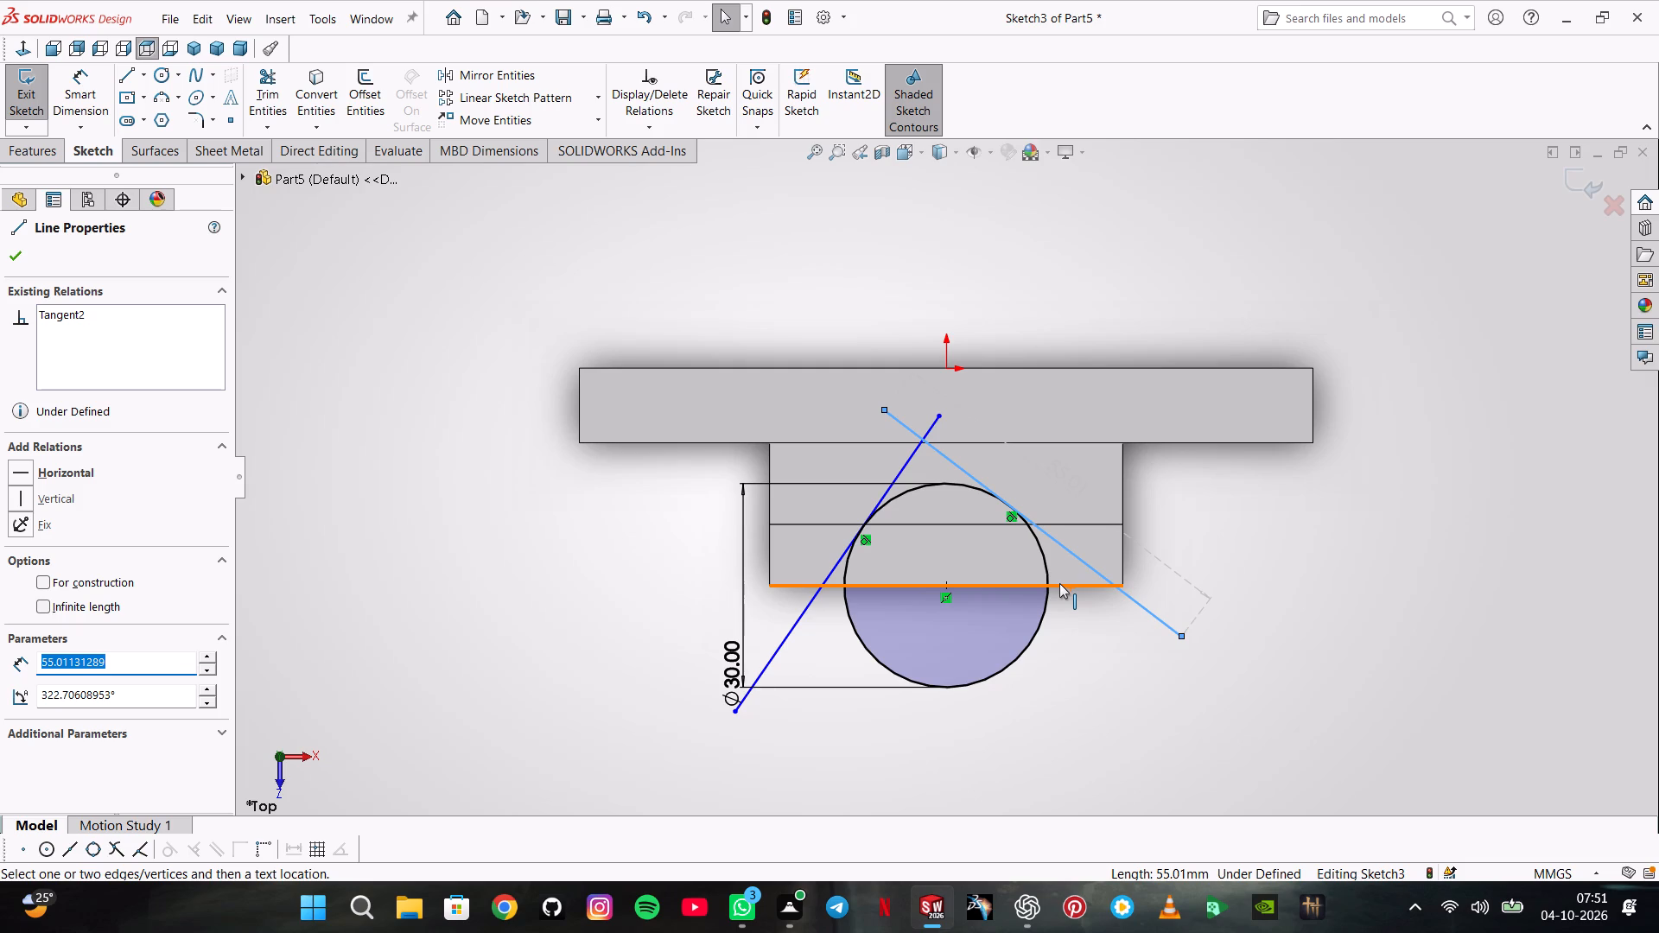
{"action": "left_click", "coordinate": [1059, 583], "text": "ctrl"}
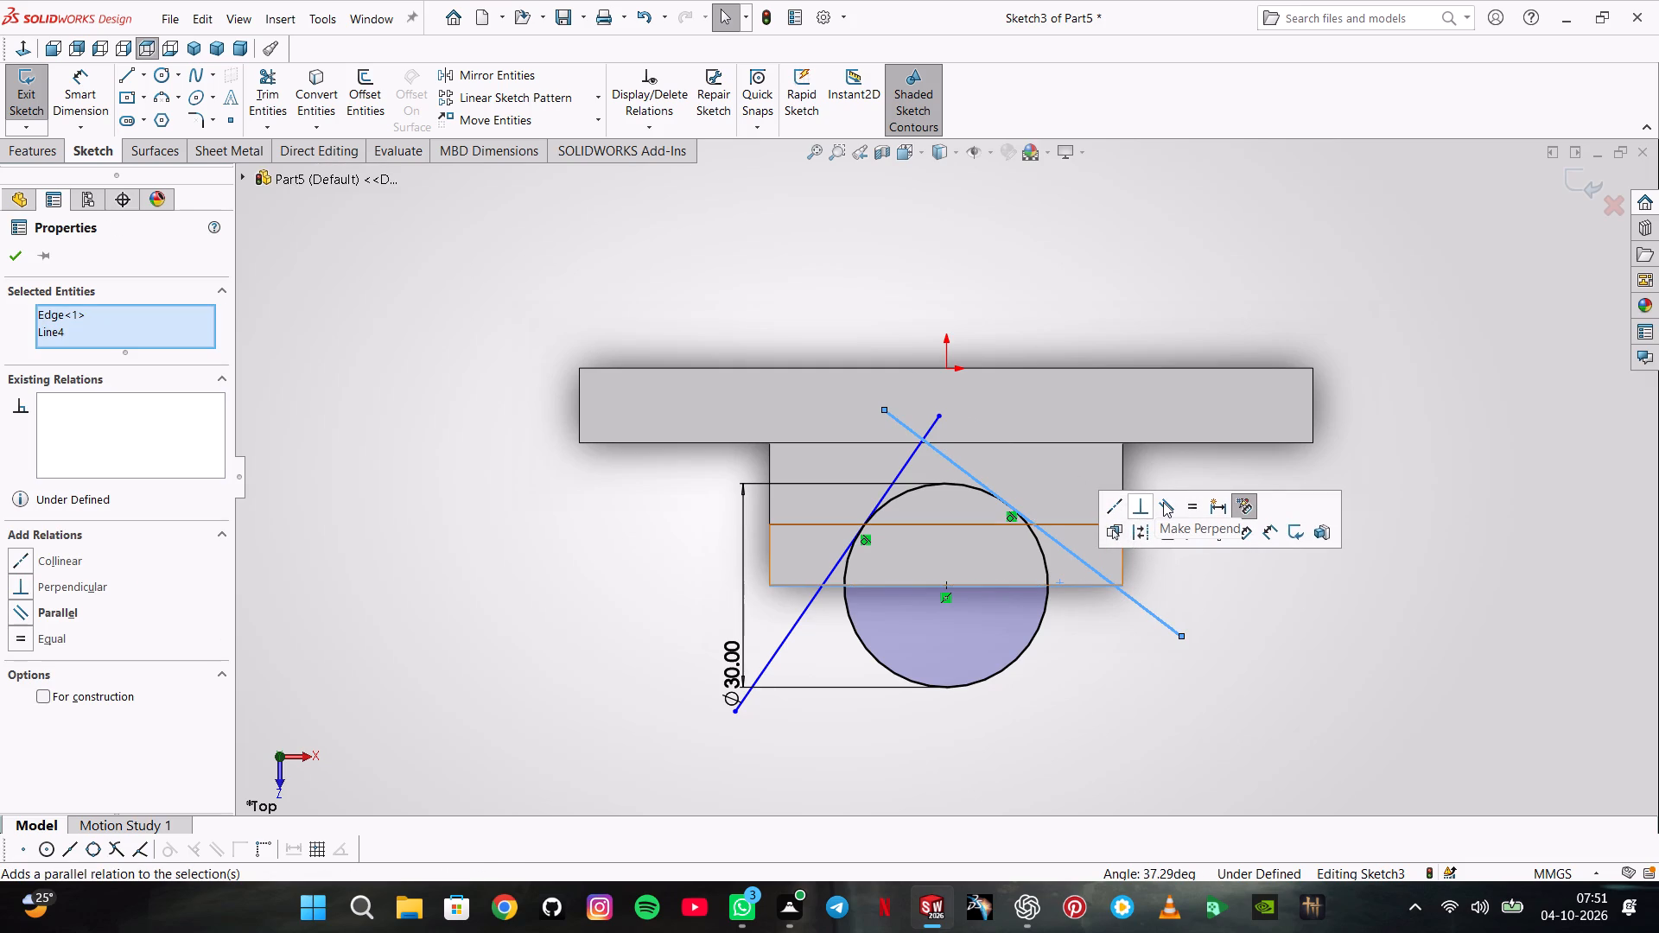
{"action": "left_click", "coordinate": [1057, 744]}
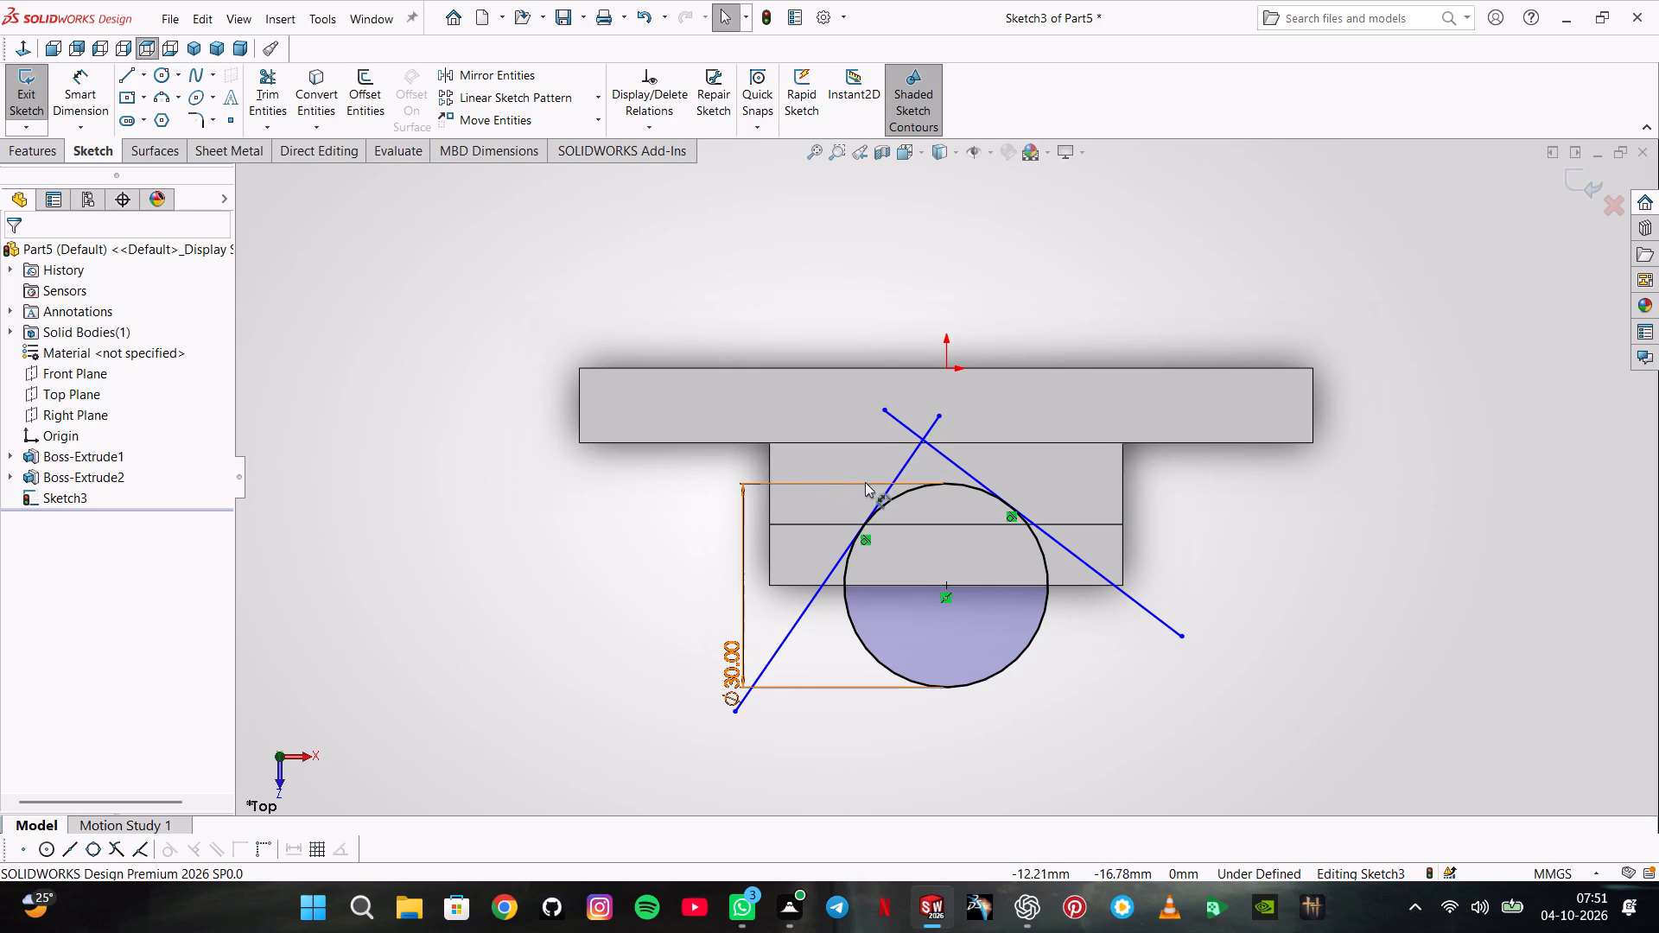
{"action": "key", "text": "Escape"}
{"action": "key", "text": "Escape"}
Delete both slanted tangent lines from the sketch, keeping the 30 mm circle.
{"action": "left_click", "coordinate": [903, 468]}
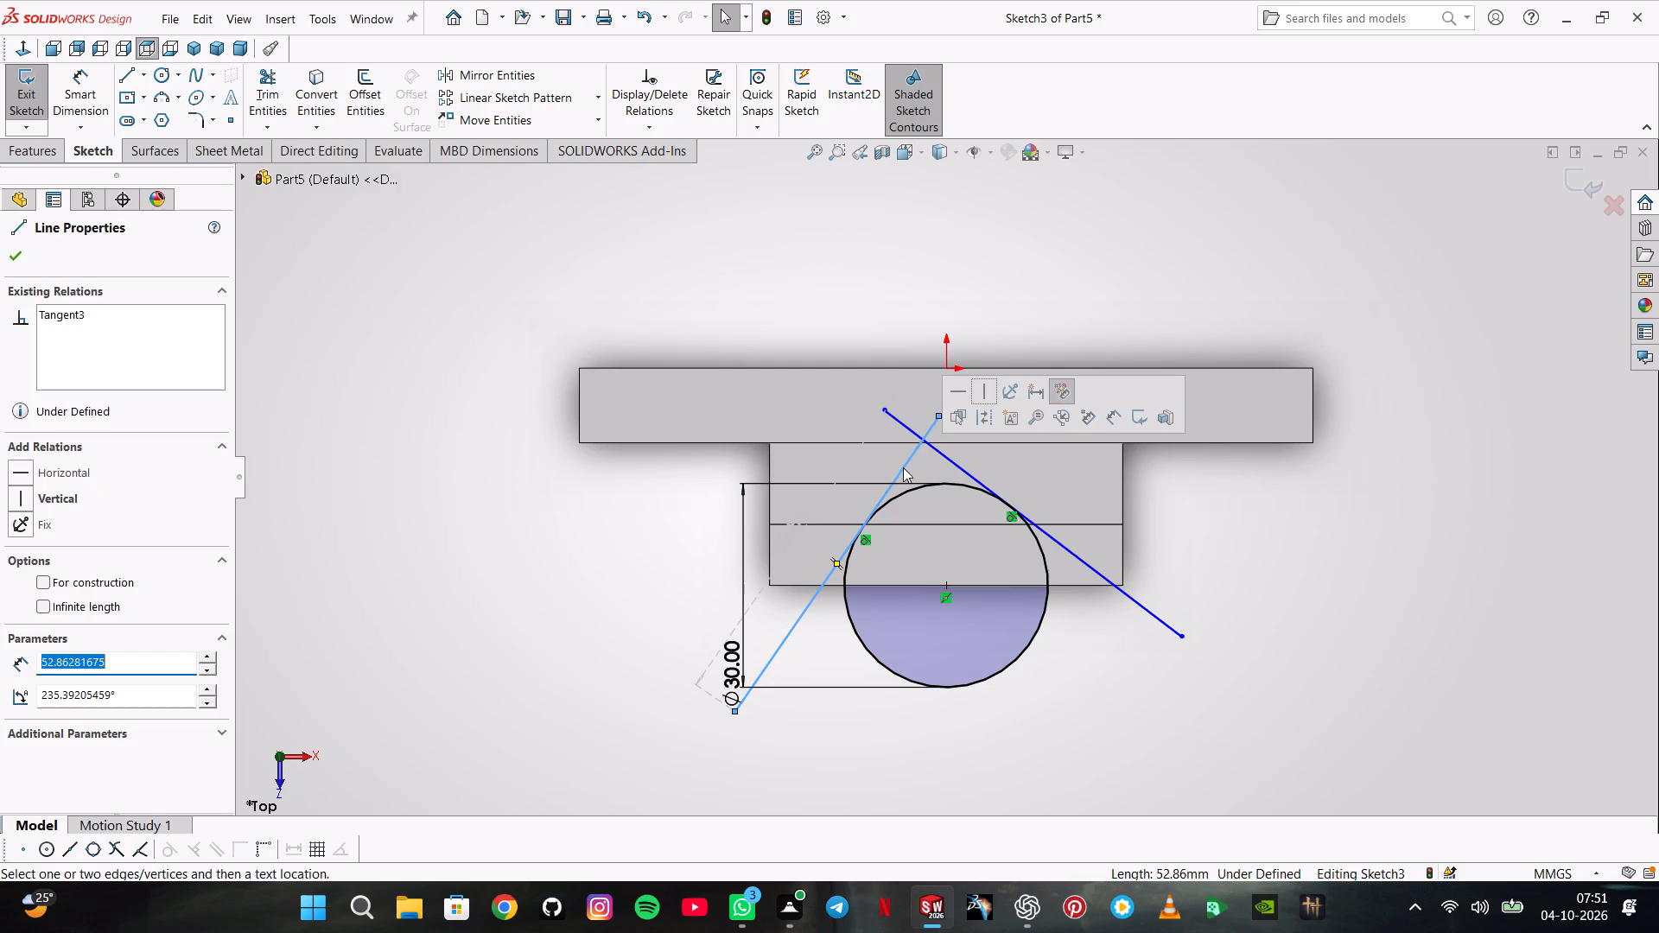
{"action": "key", "text": "Delete"}
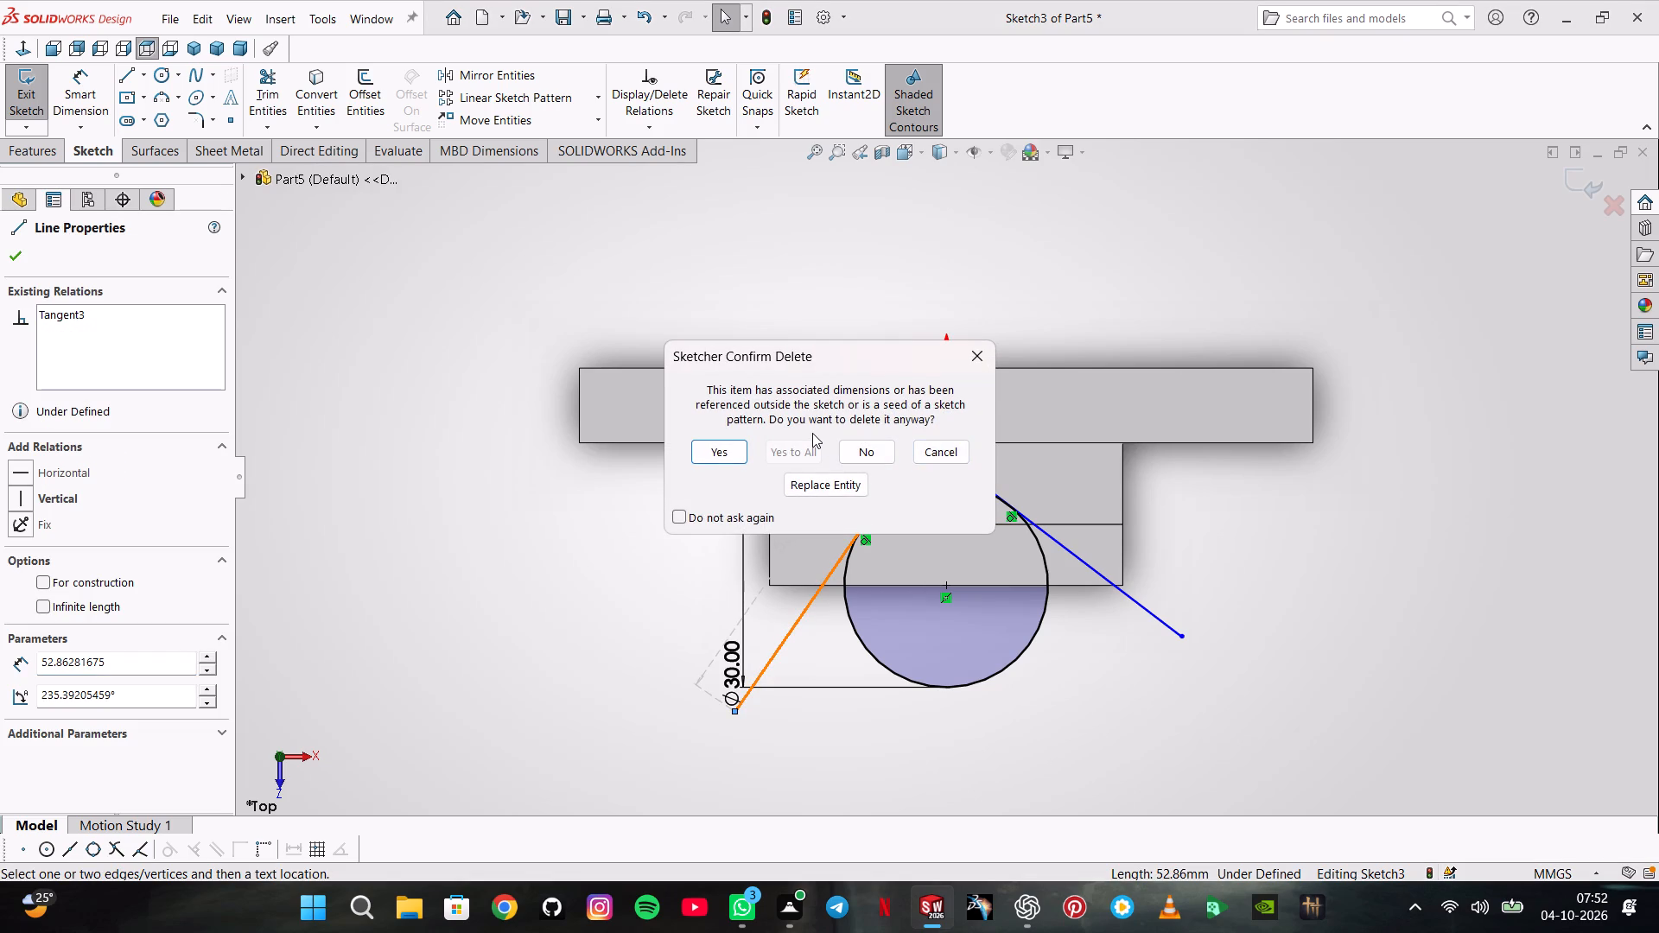
{"action": "key", "text": "Return"}
{"action": "left_click", "coordinate": [905, 428]}
{"action": "key", "text": "Delete"}
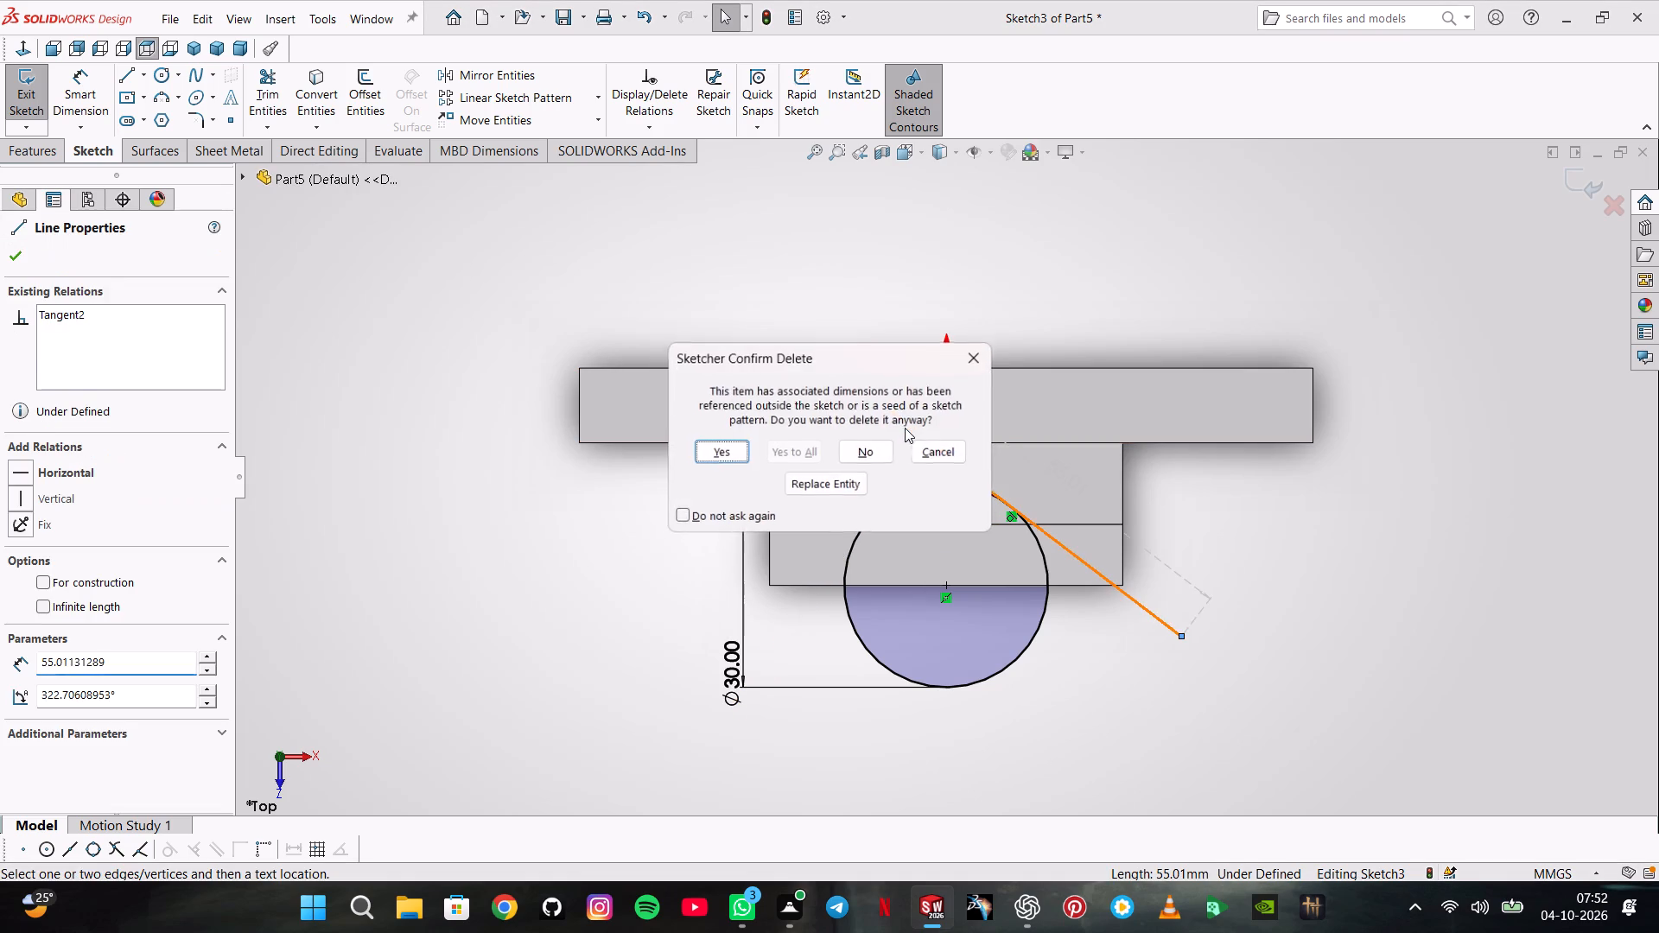
{"action": "key", "text": "Return"}
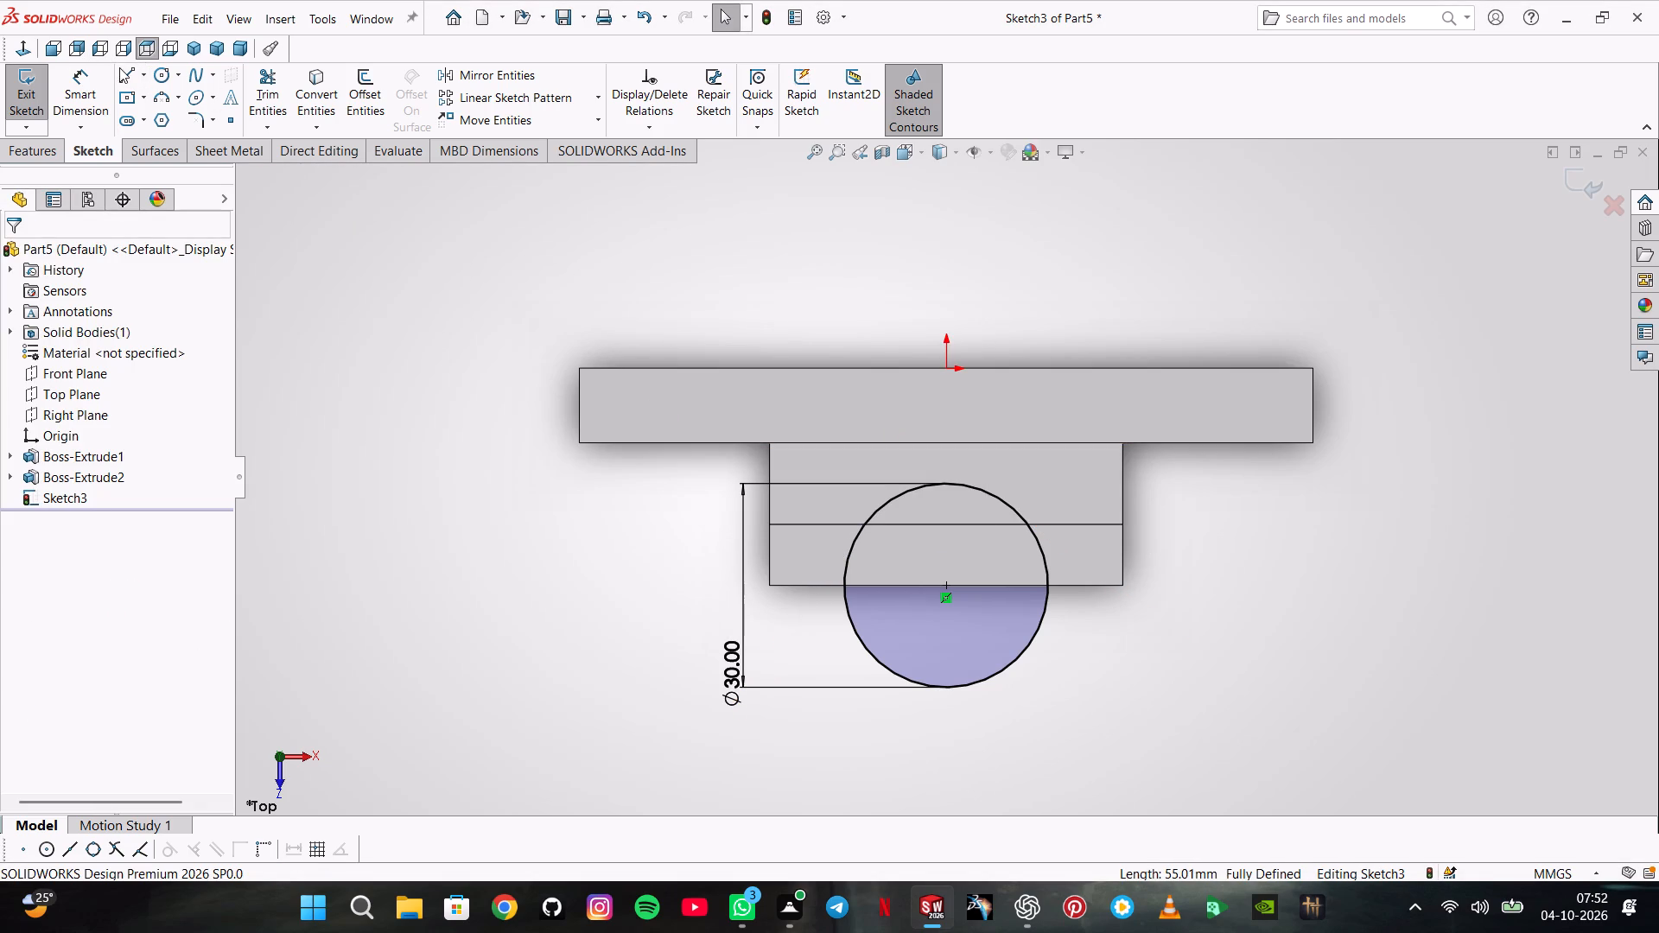
Draw two separate slanted lines about 20 mm long, one each side of the circle, spreading outward from inside the boss to its front edge.
{"action": "left_click", "coordinate": [121, 70]}
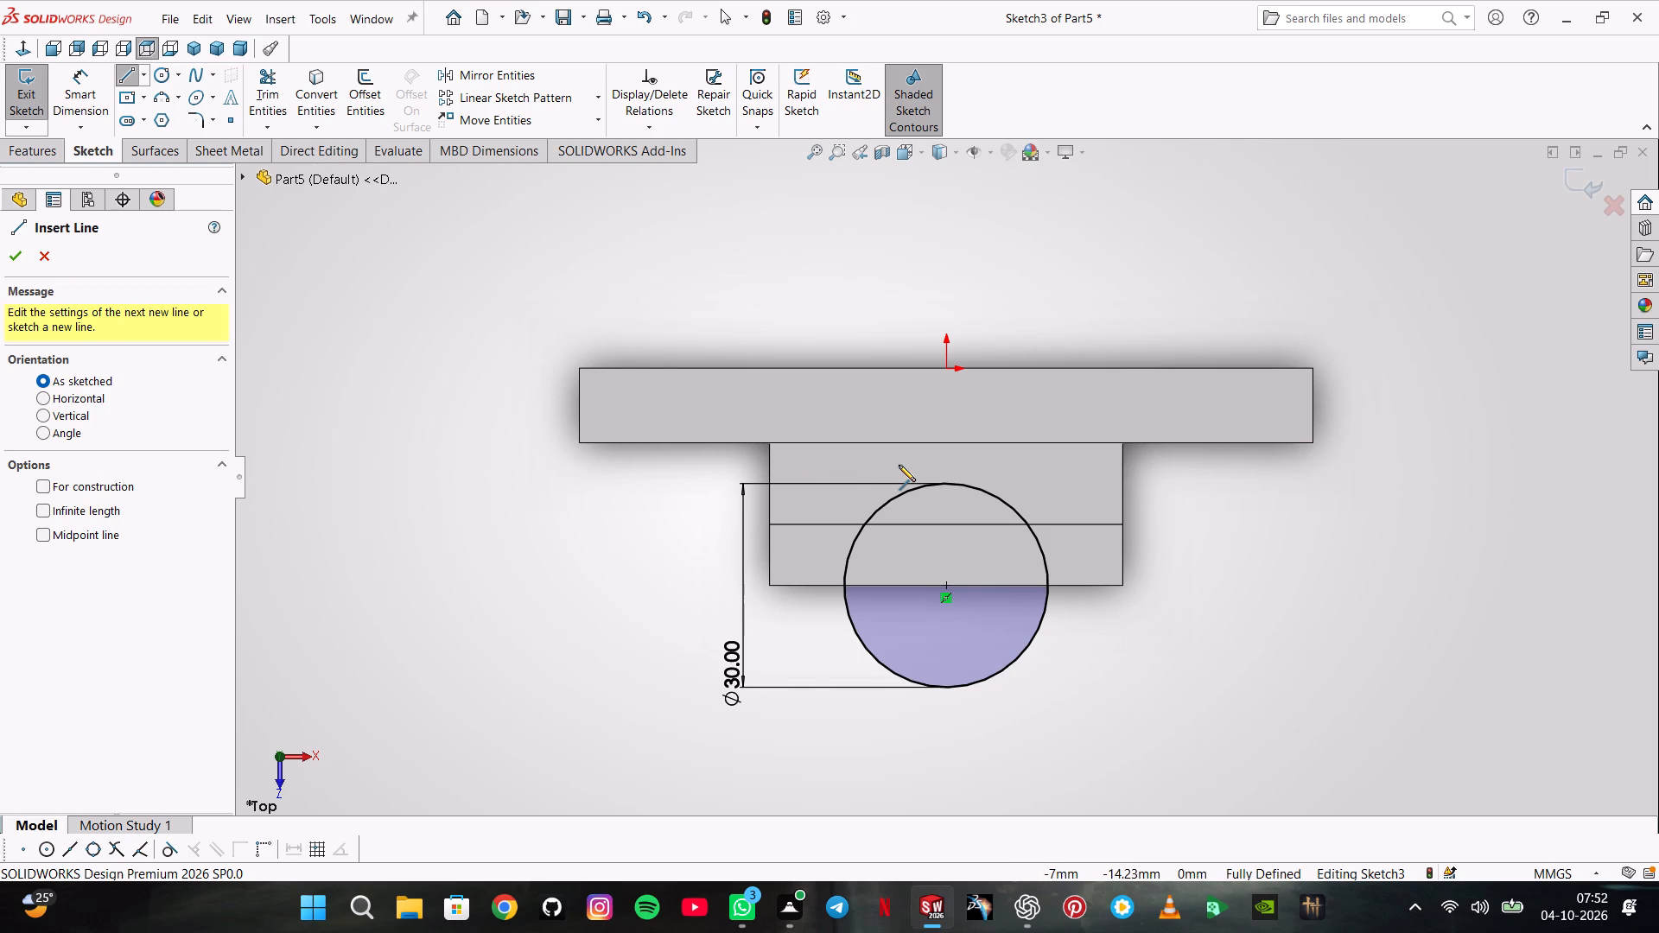
{"action": "left_click", "coordinate": [875, 459]}
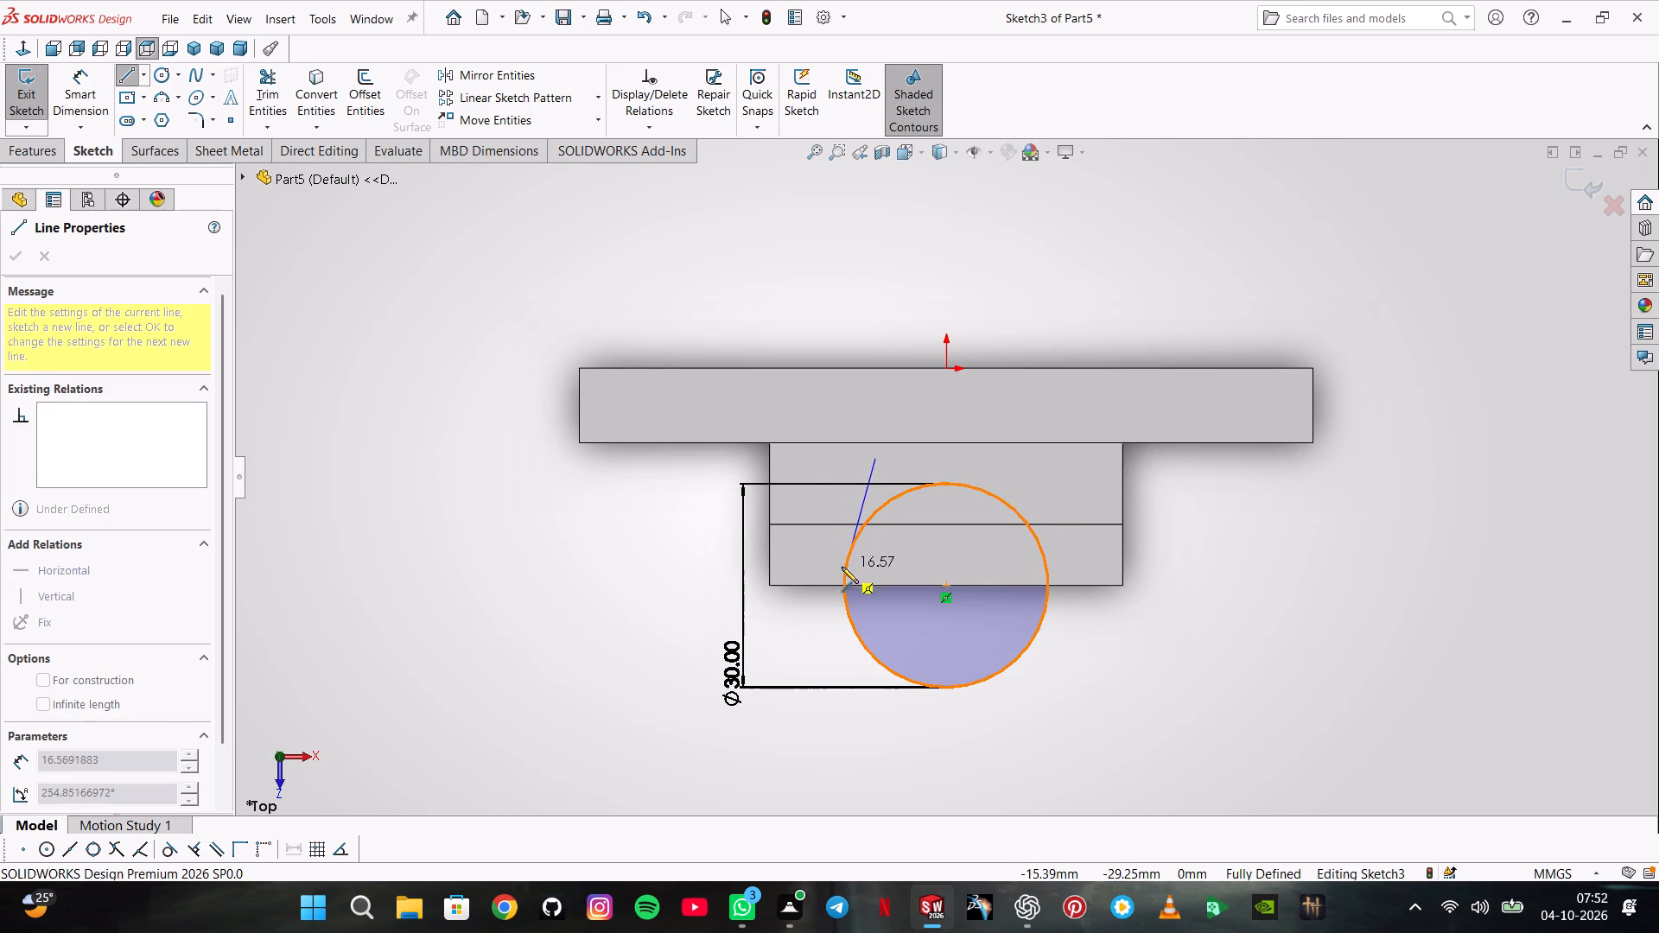
{"action": "left_click", "coordinate": [828, 587]}
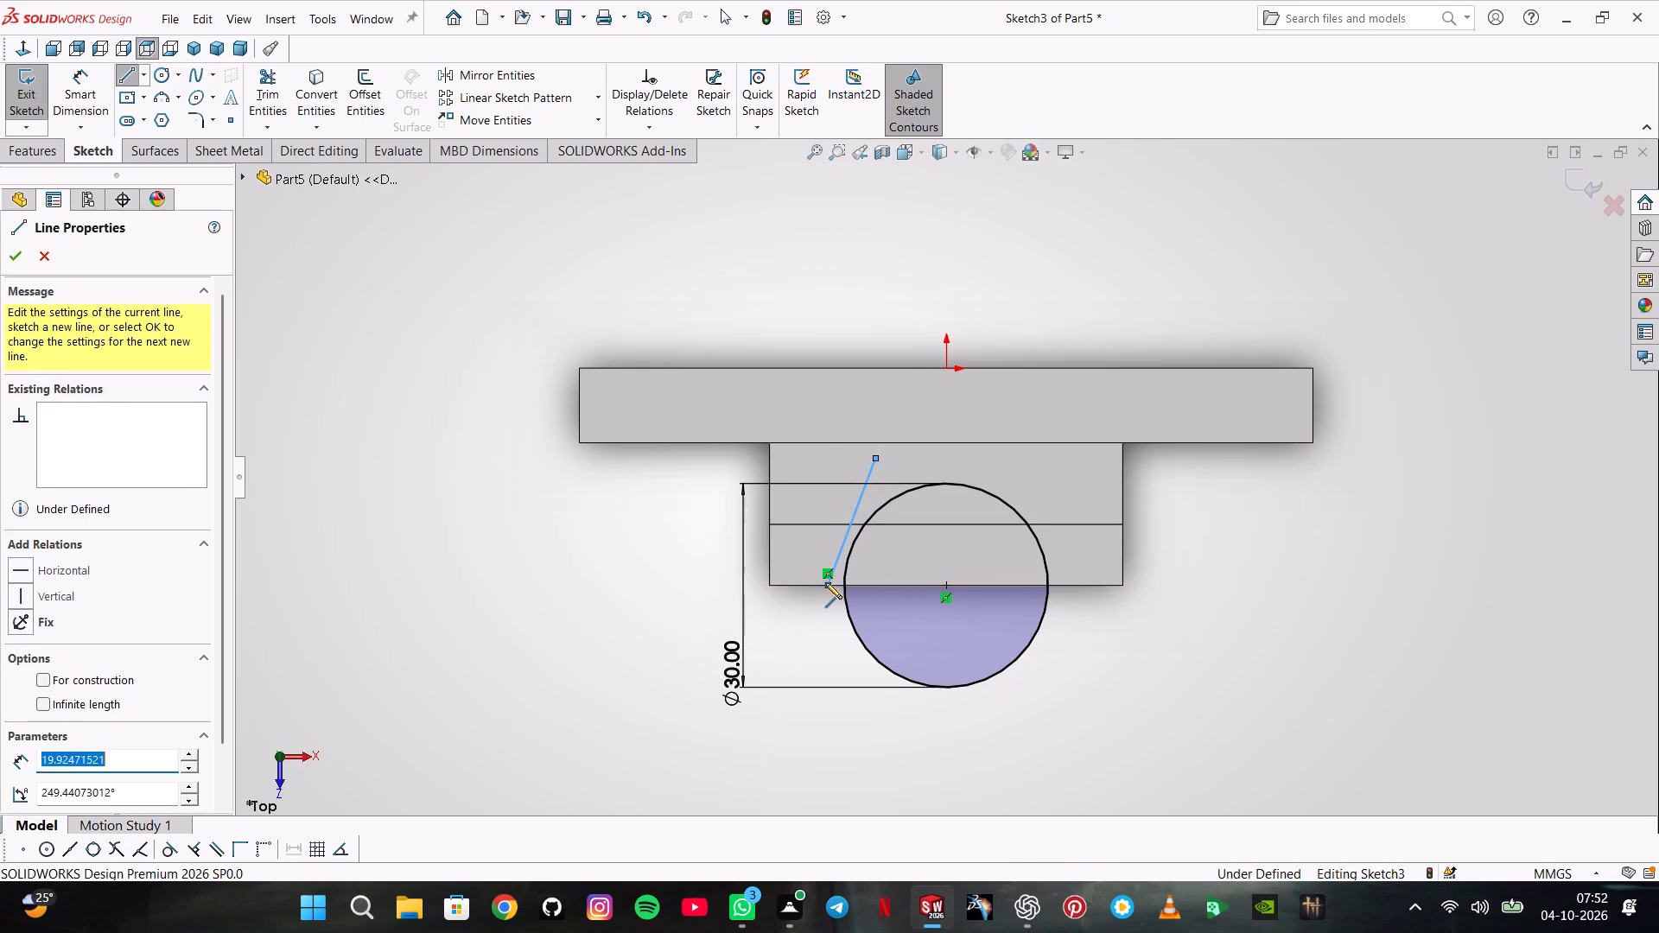
{"action": "double_click", "coordinate": [700, 581]}
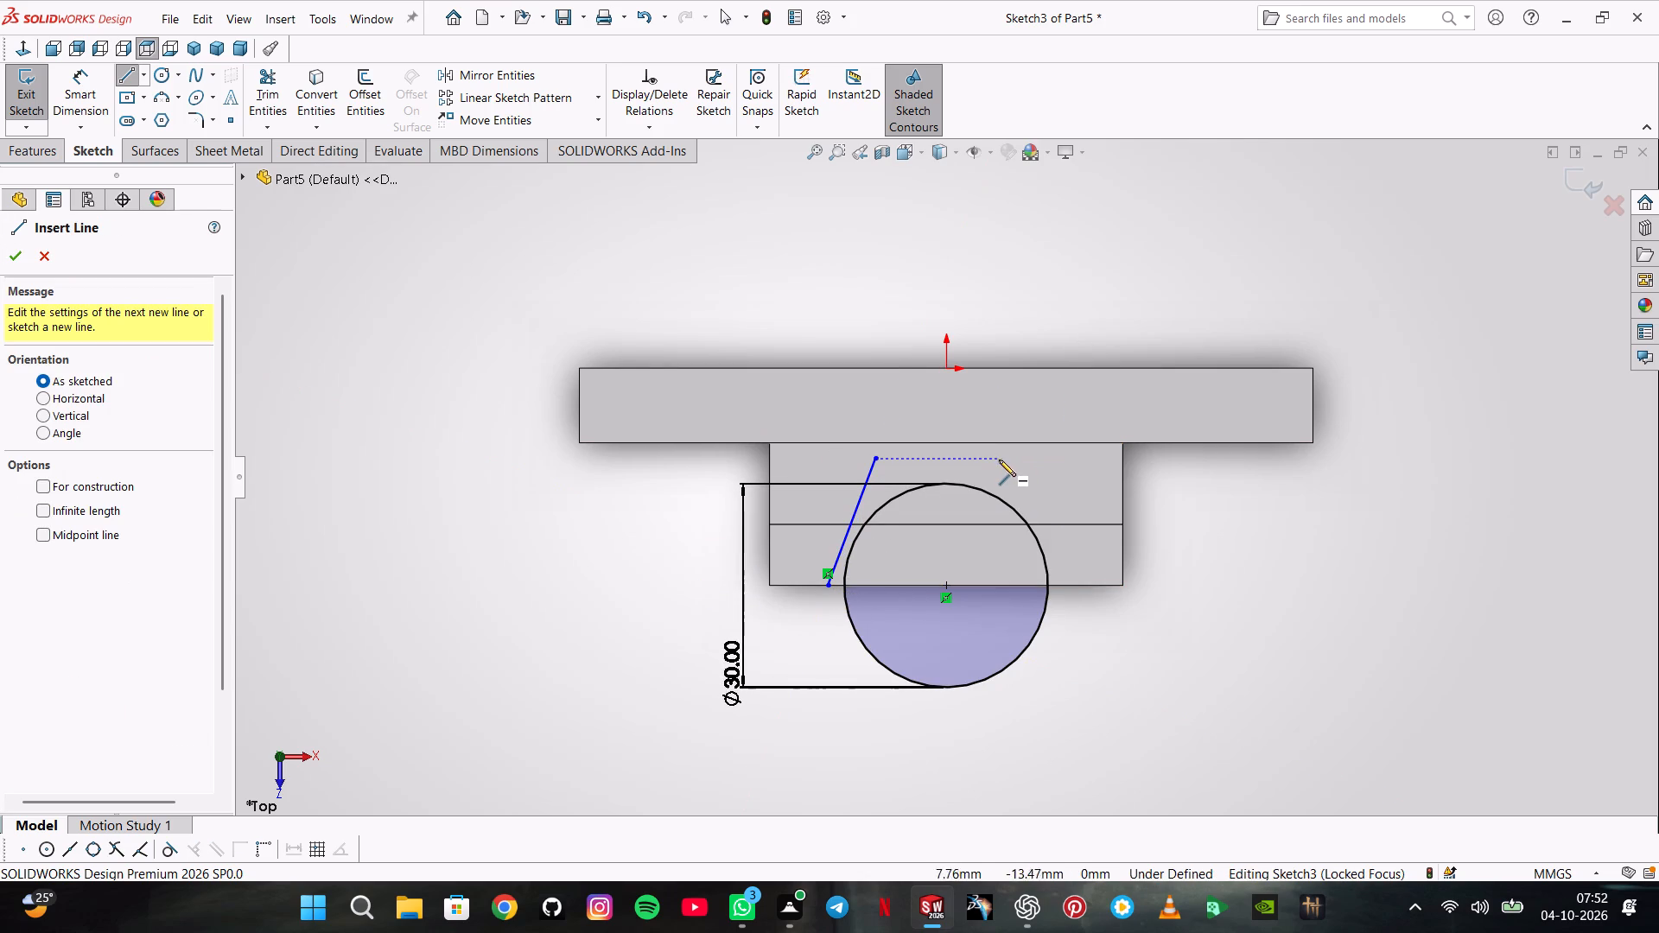
{"action": "left_click", "coordinate": [1031, 460]}
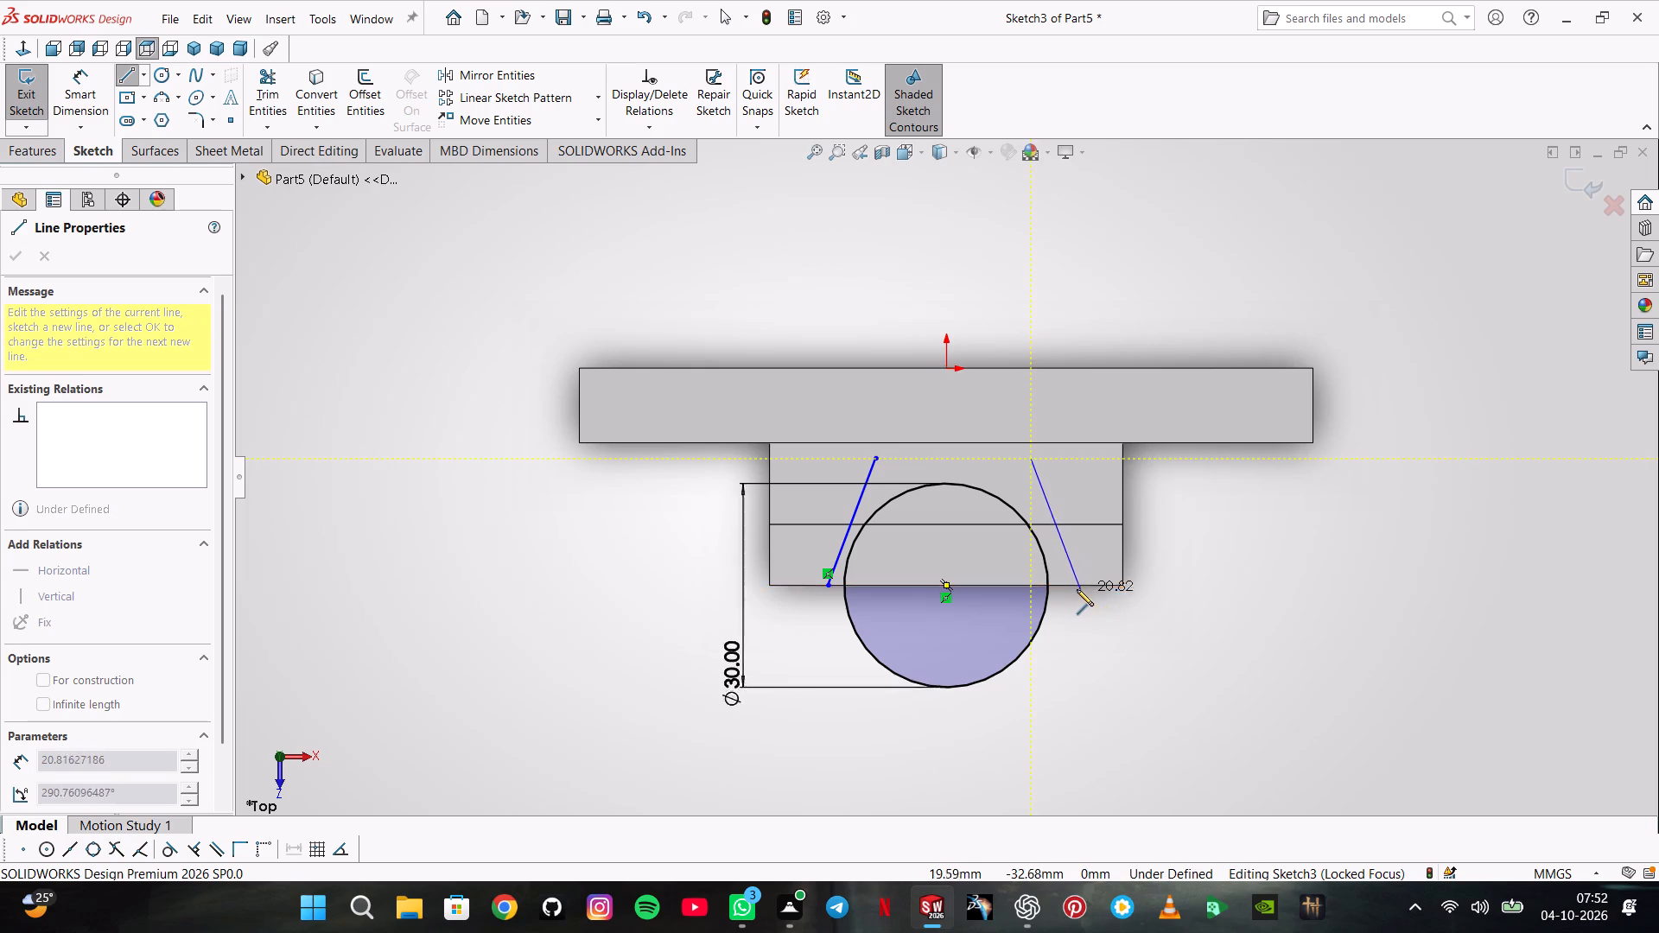
{"action": "left_click", "coordinate": [1075, 588]}
{"action": "double_click", "coordinate": [1160, 562]}
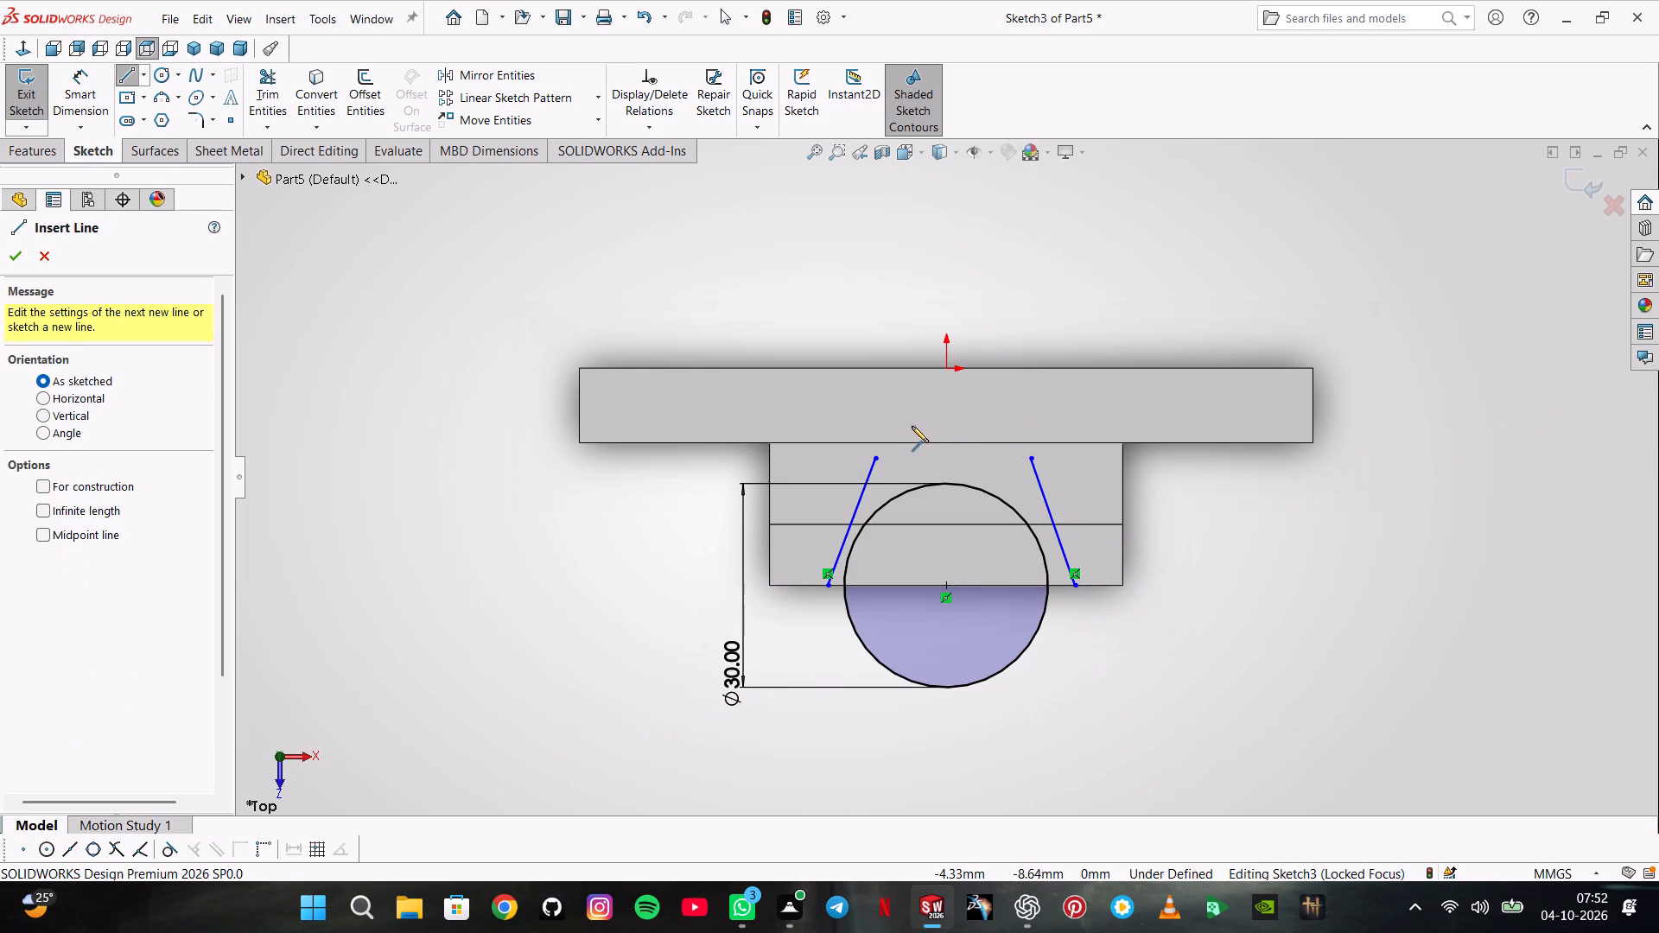
{"action": "key", "text": "grave"}
{"action": "key", "text": "Escape"}
{"action": "key", "text": "Escape"}
{"action": "key", "text": "Escape"}
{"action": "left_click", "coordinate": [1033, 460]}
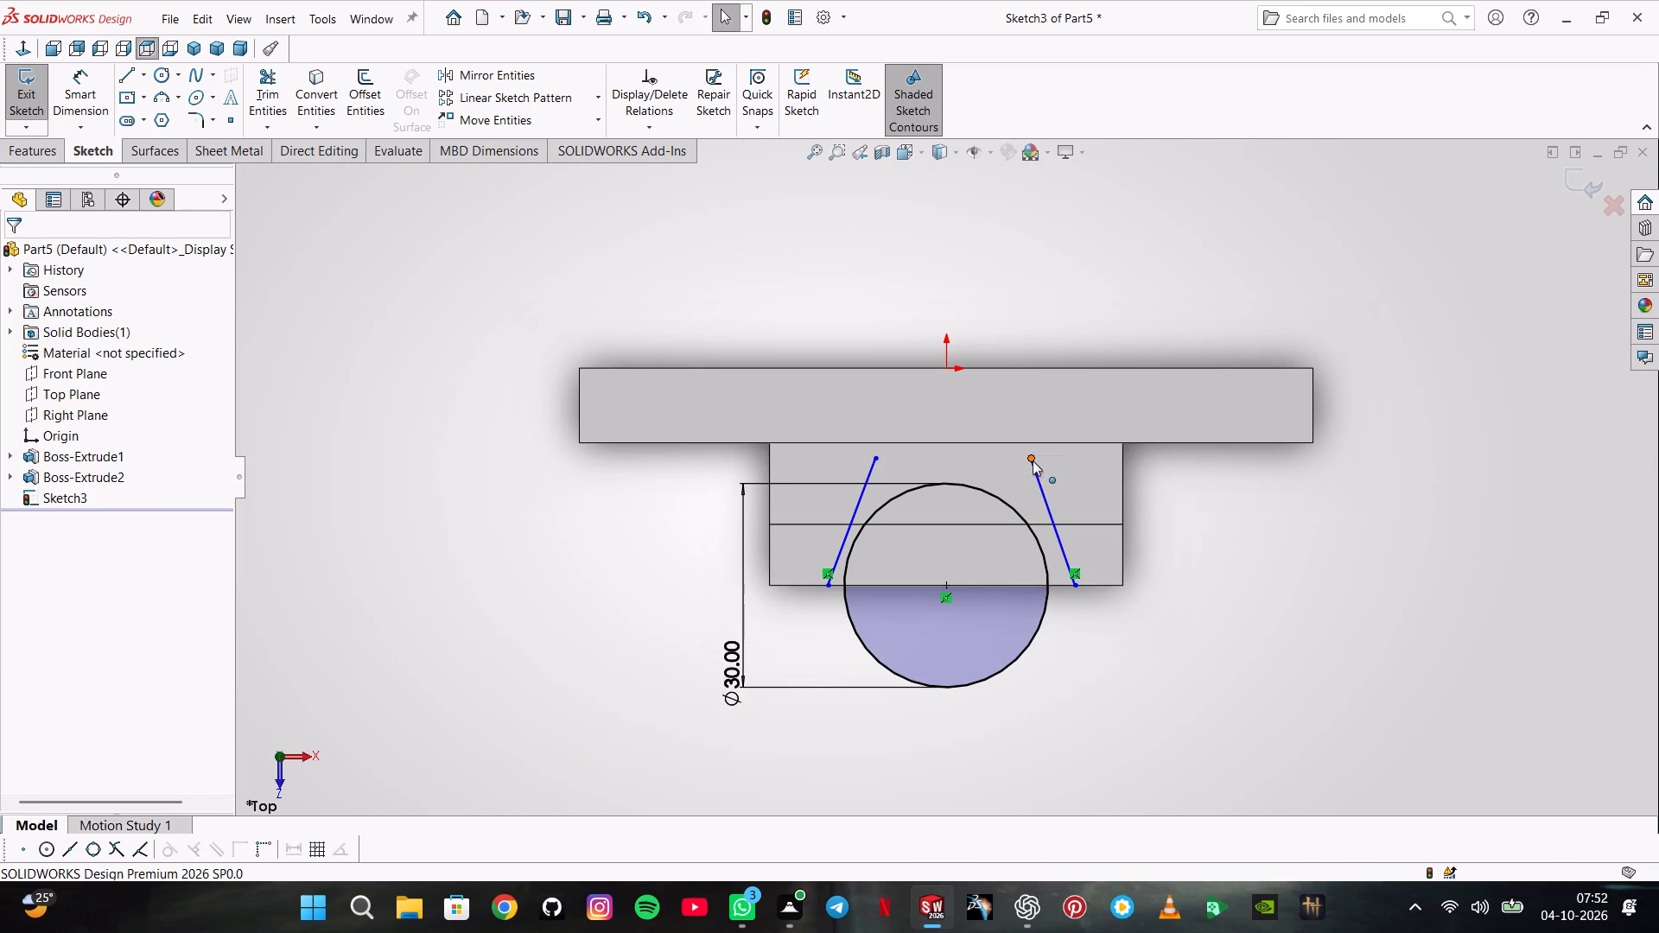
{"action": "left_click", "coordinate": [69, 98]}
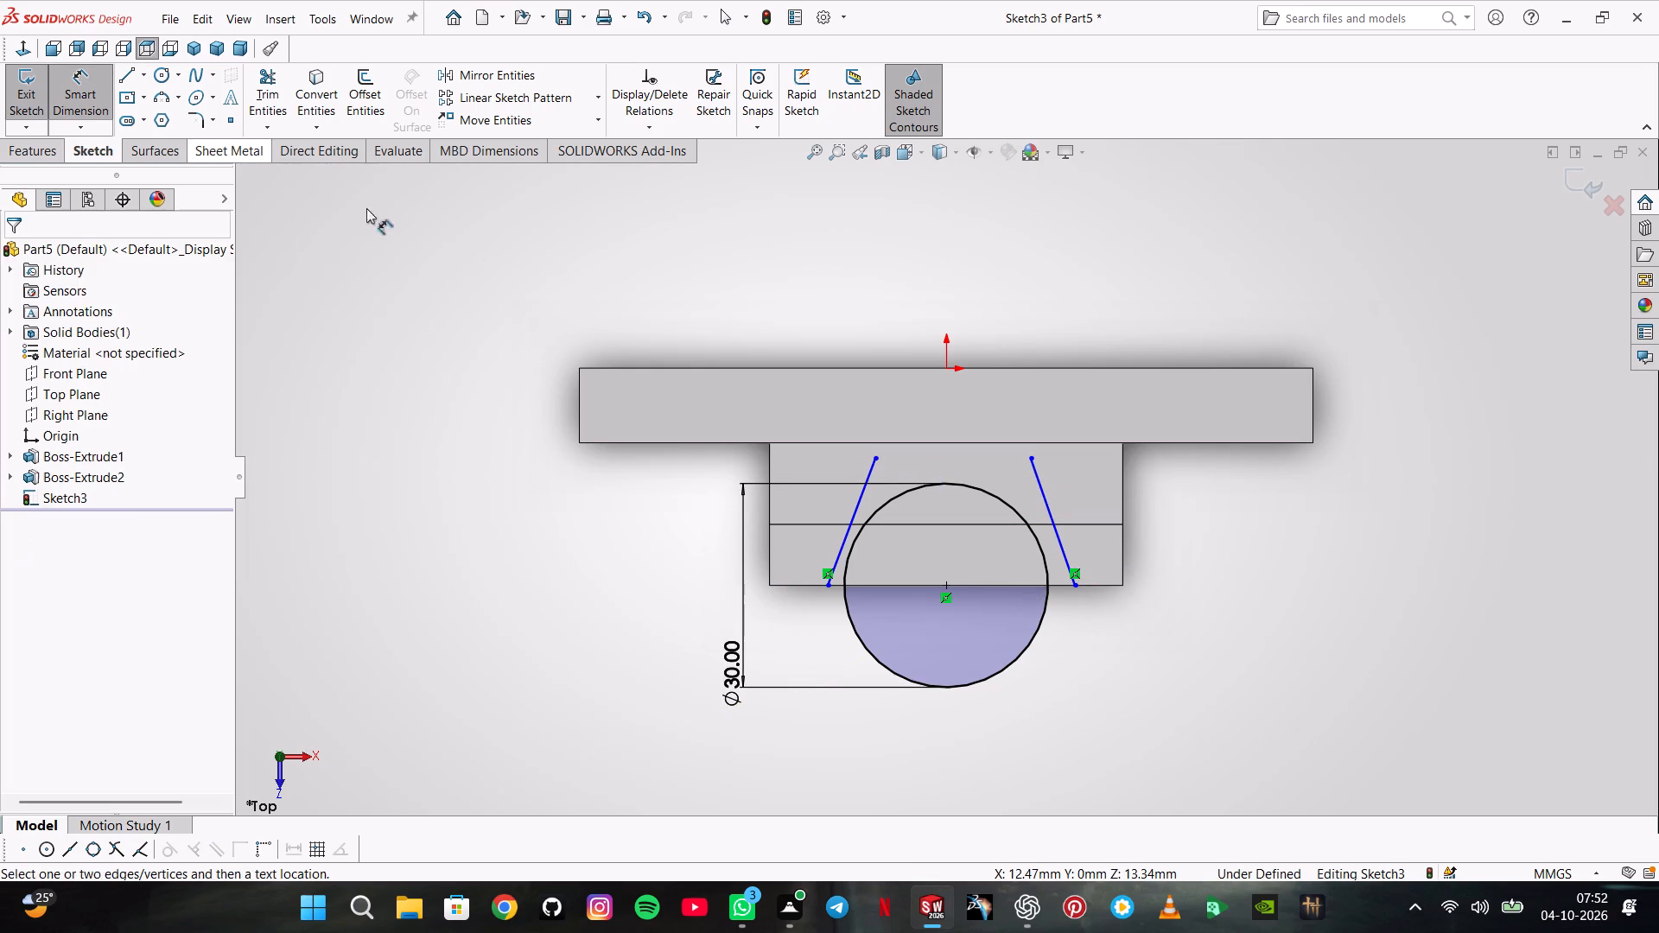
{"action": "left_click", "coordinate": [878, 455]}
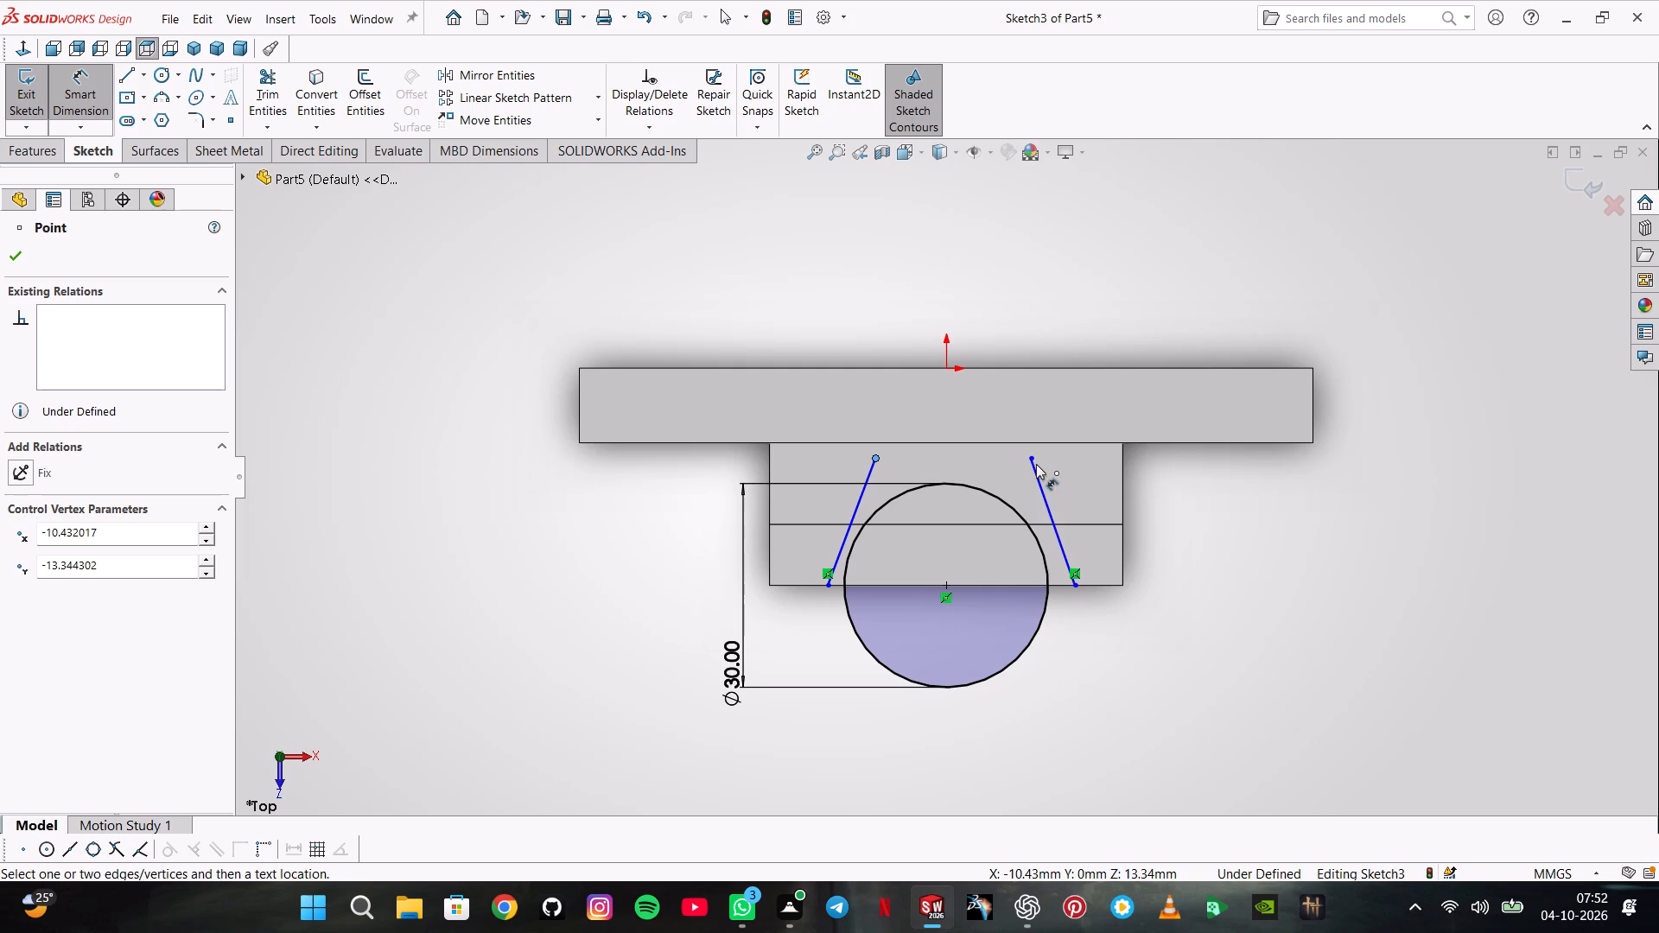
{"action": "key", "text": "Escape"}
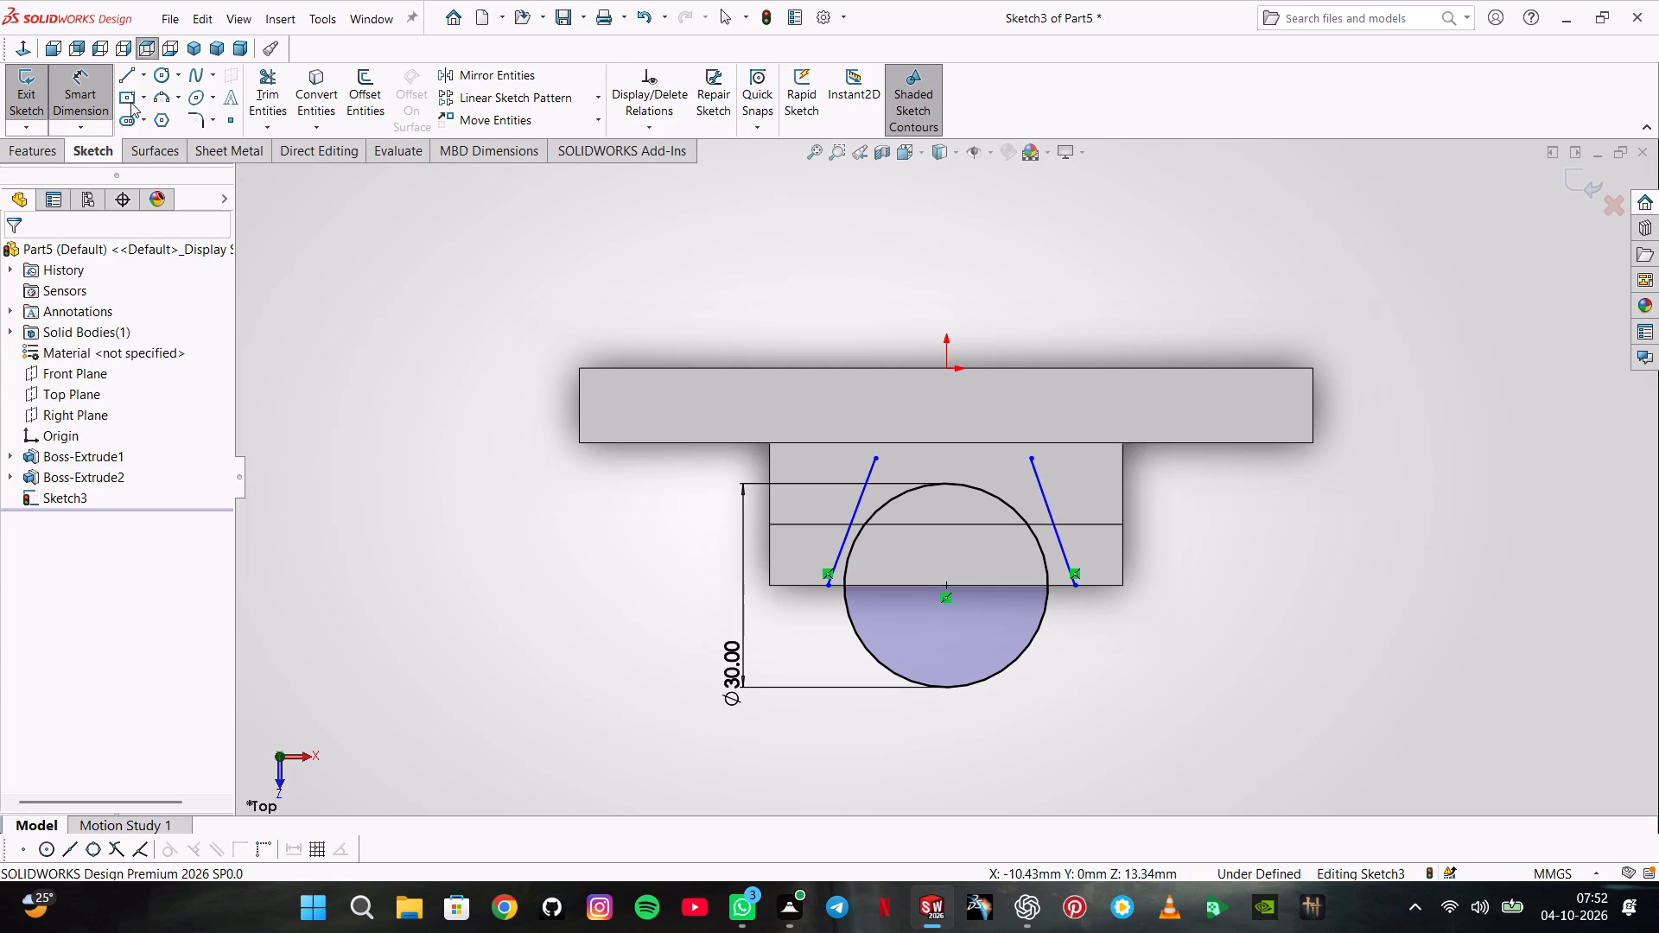
Draw a horizontal line about 23 mm long joining the inner ends of the two slanted lines.
{"action": "left_click", "coordinate": [116, 83]}
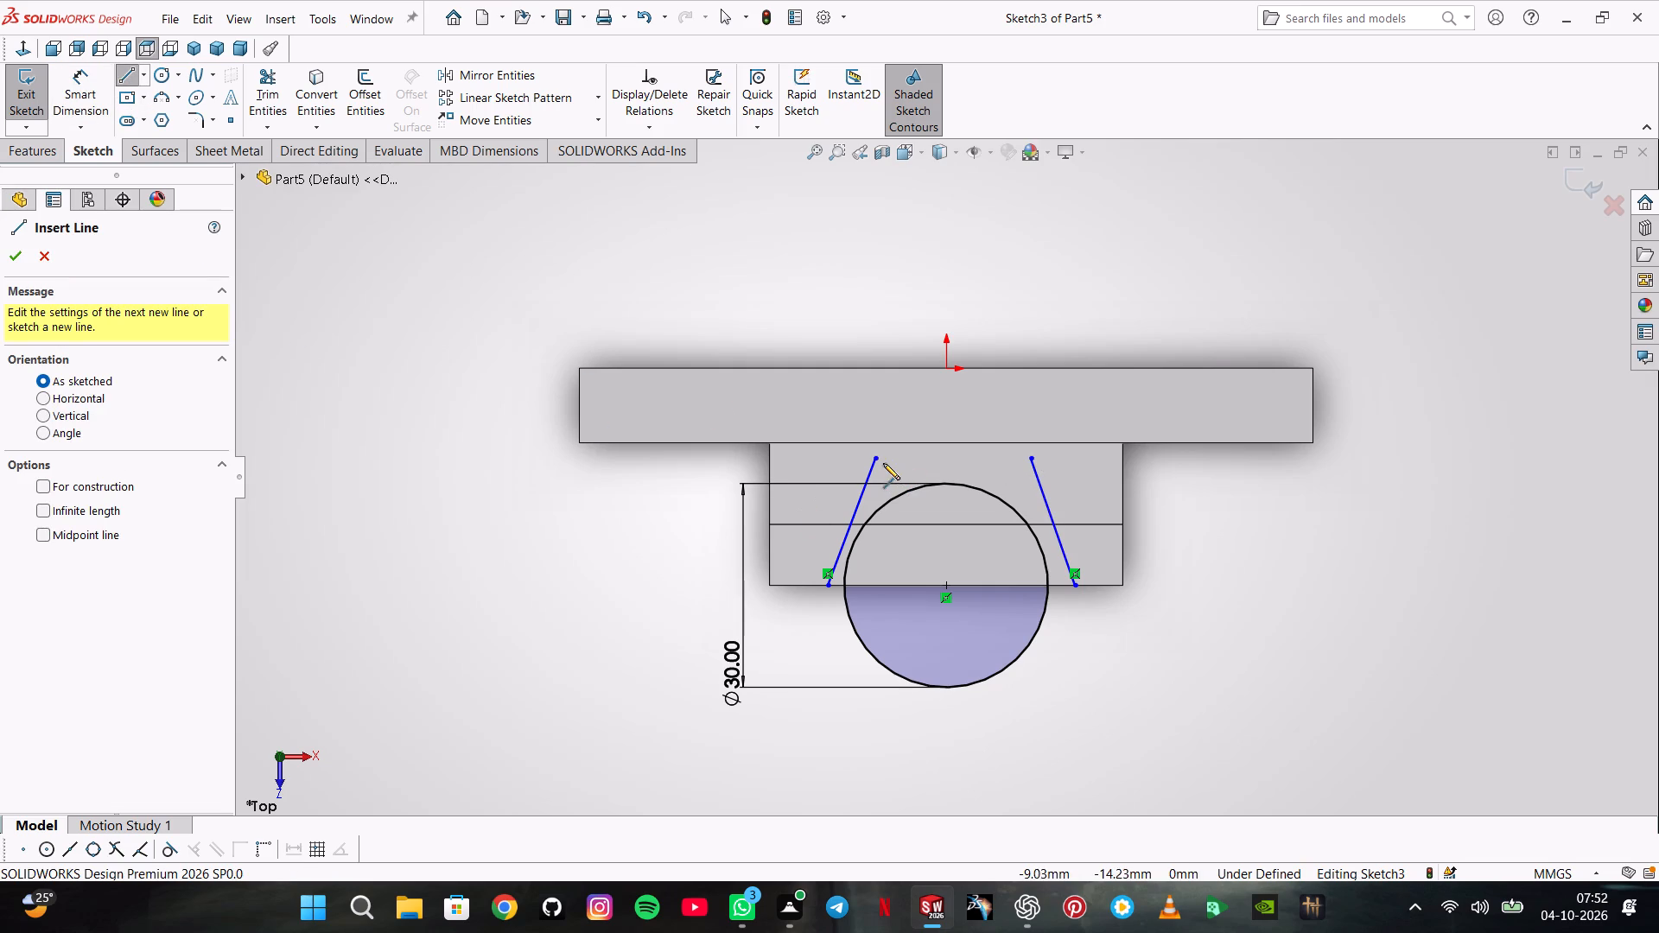
{"action": "left_click", "coordinate": [872, 455]}
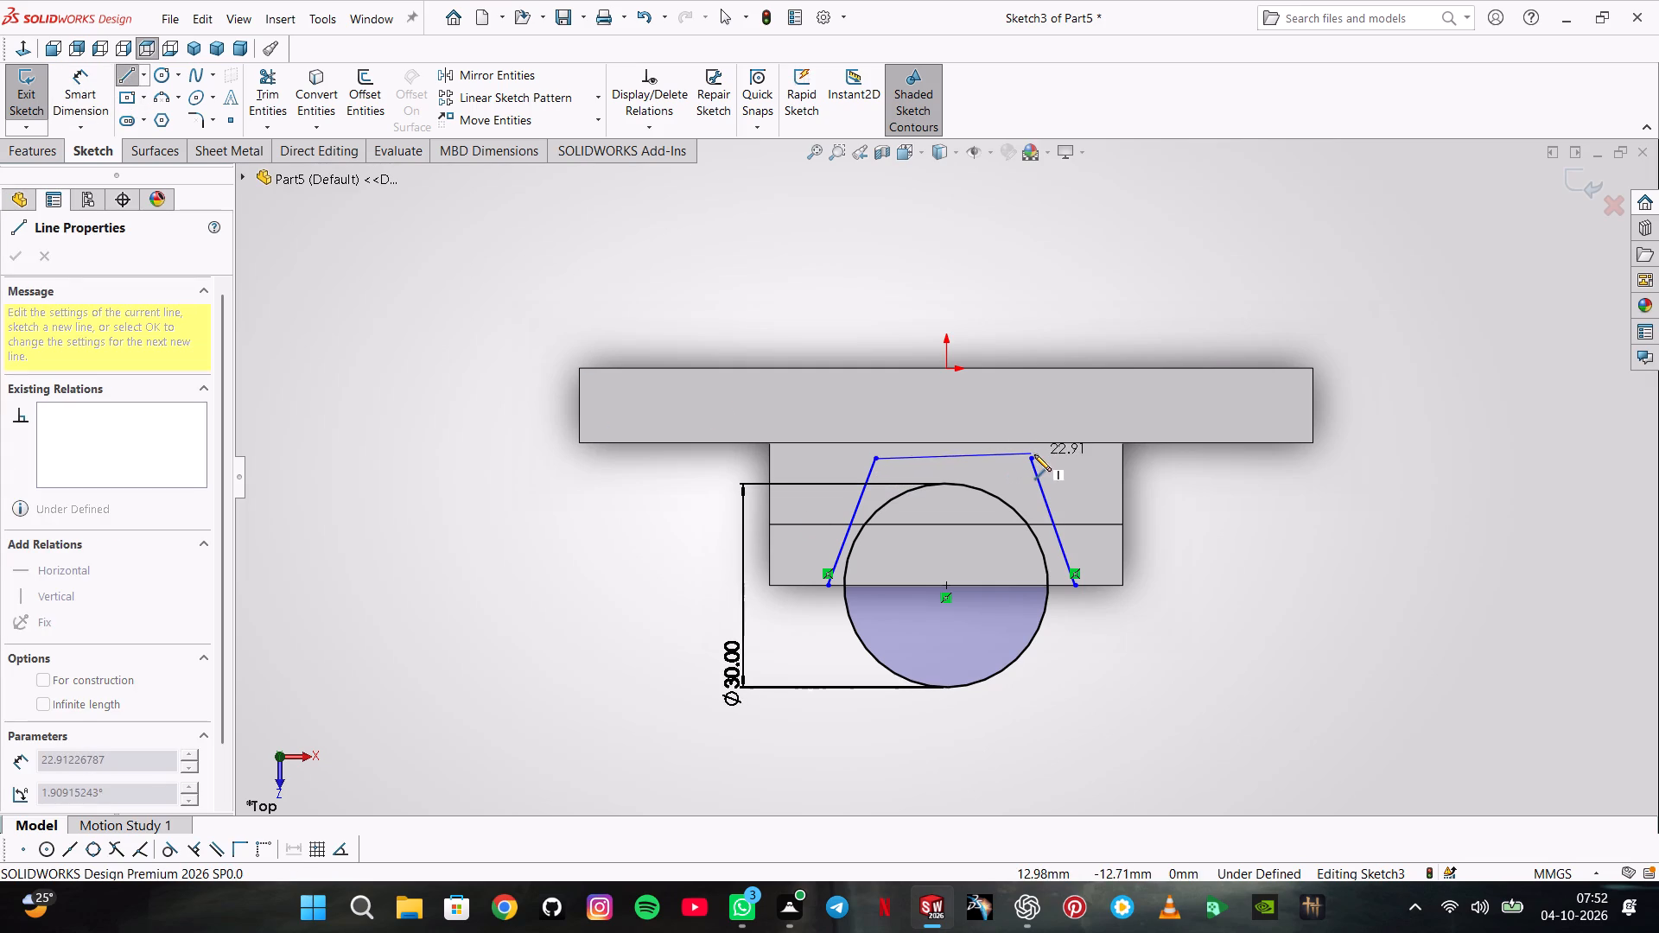
{"action": "left_click", "coordinate": [1034, 456]}
Dimension the horizontal connecting line's length as 18 mm.
{"action": "left_click", "coordinate": [103, 107]}
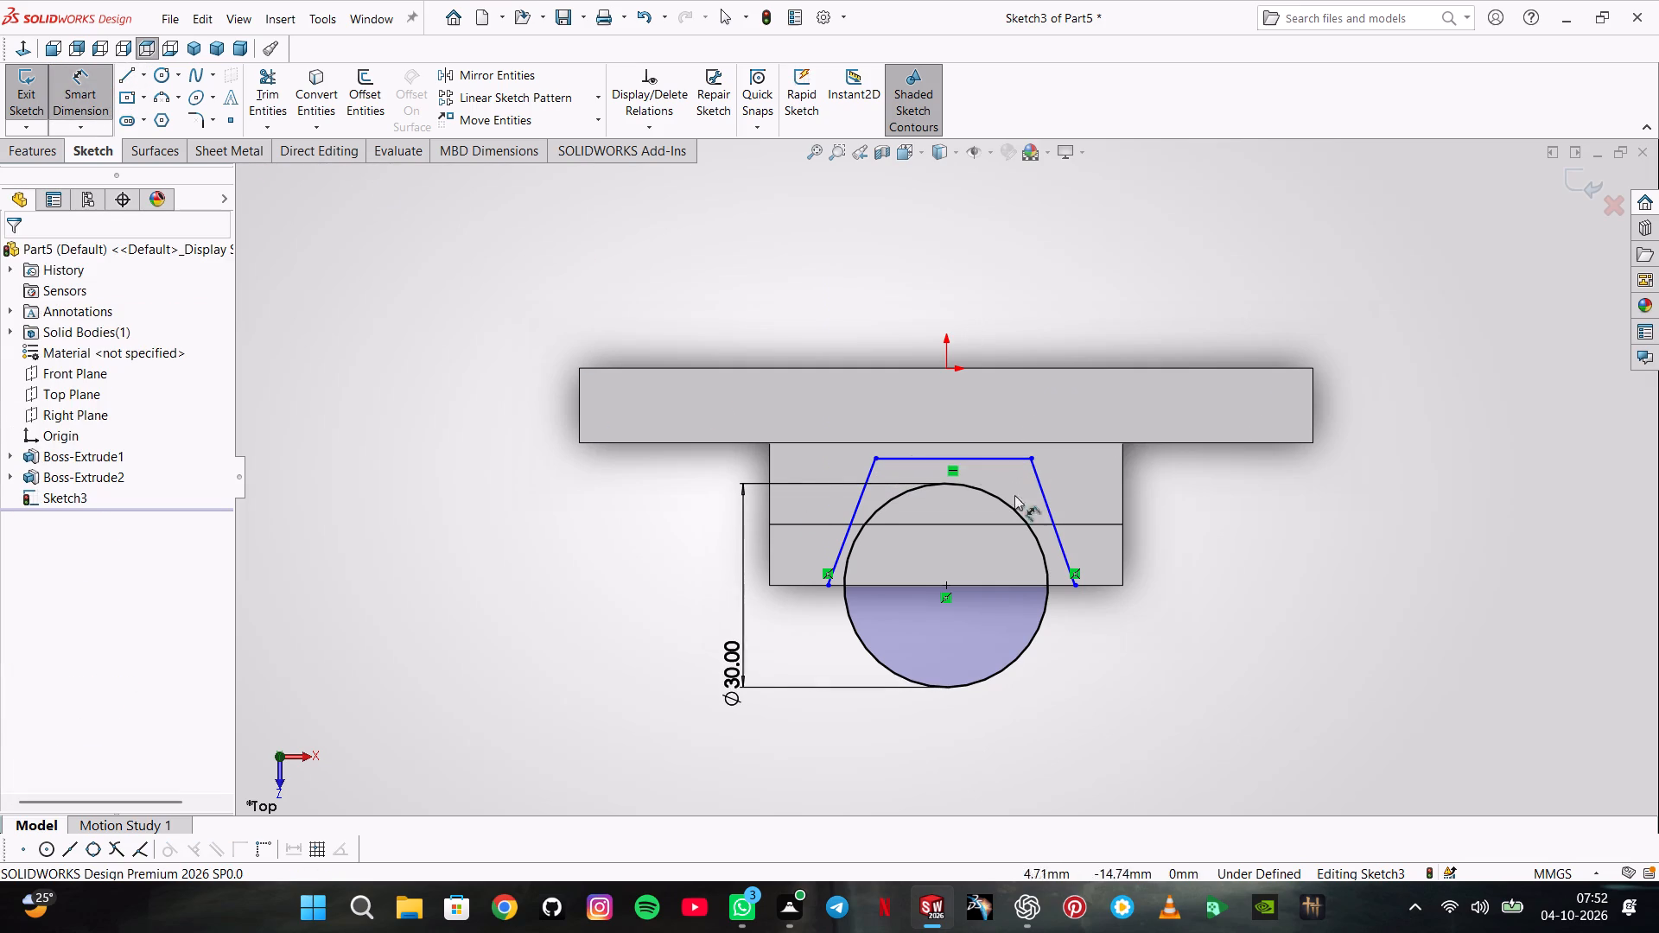
{"action": "left_click", "coordinate": [967, 461]}
{"action": "left_click", "coordinate": [948, 312]}
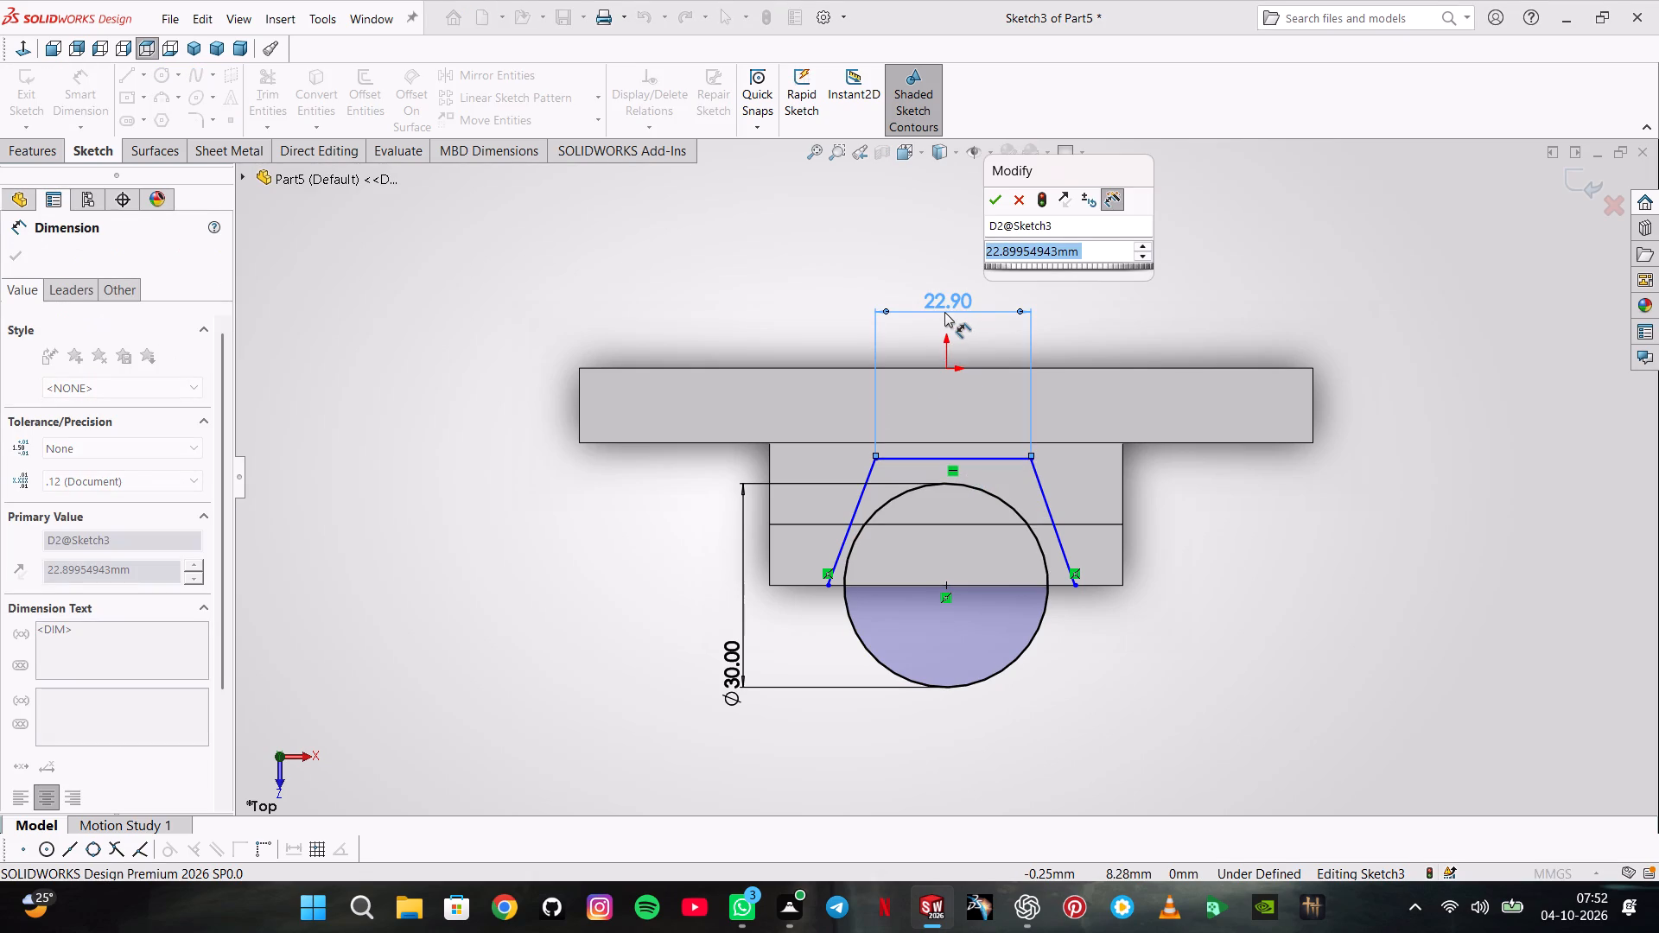
{"action": "type", "text": "18"}
{"action": "key", "text": "Return"}
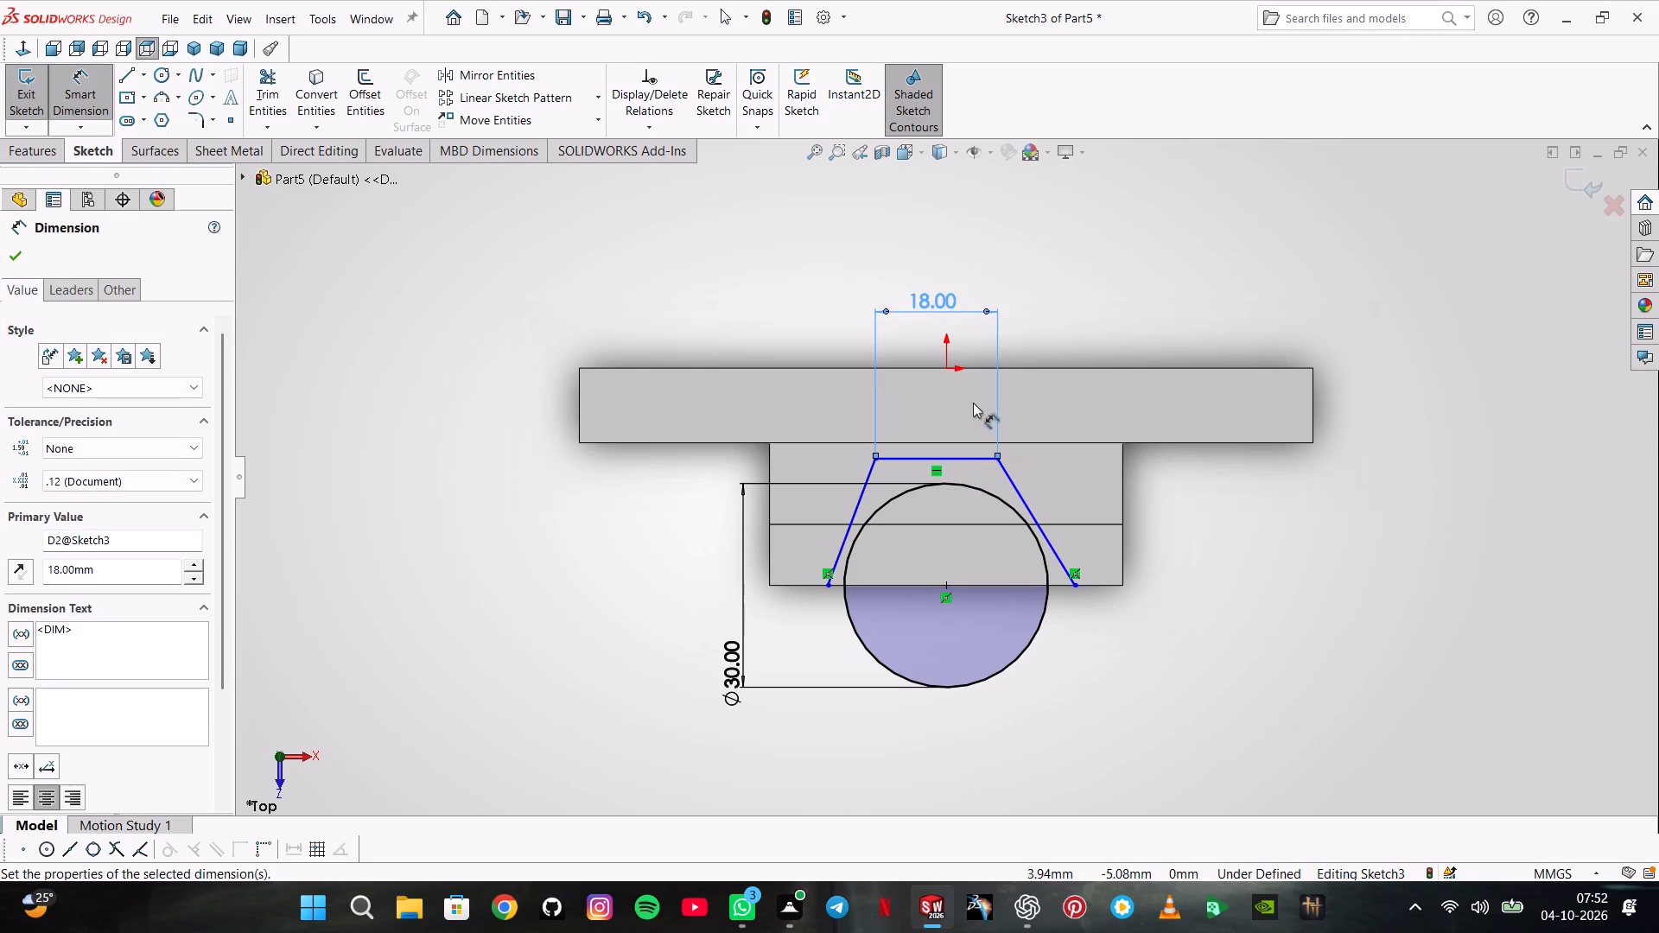
{"action": "key", "text": "Escape"}
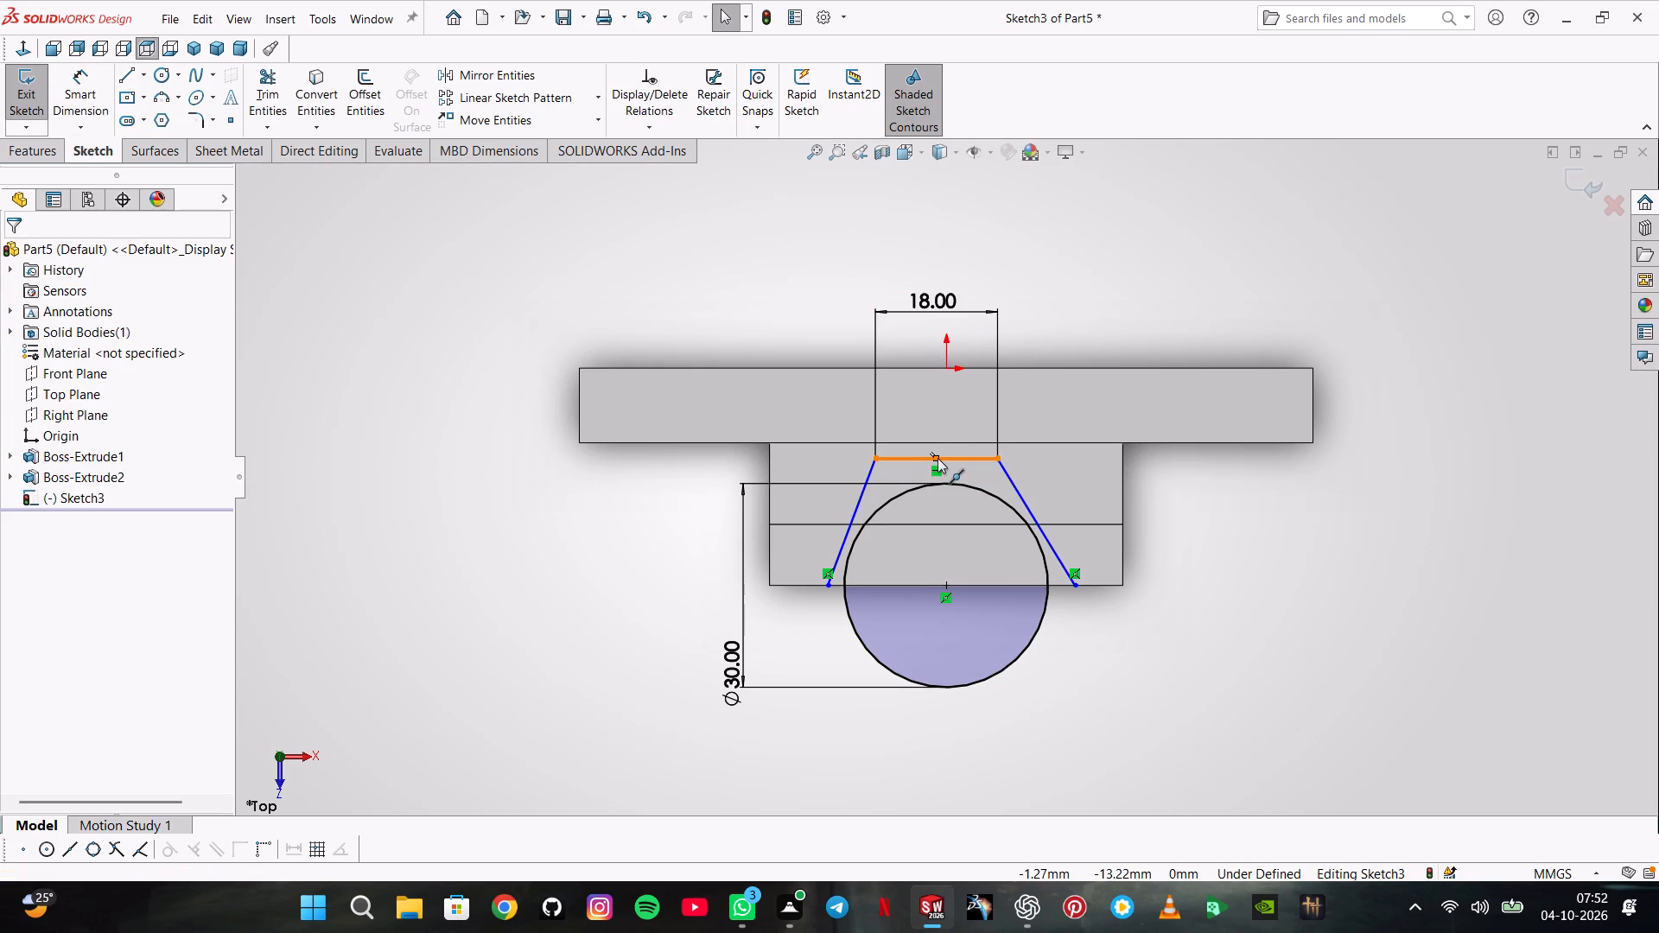
Align the midpoint of the 18 mm line vertically with the circle's centre.
{"action": "left_click", "coordinate": [938, 458]}
{"action": "left_click", "coordinate": [944, 587], "text": "ctrl"}
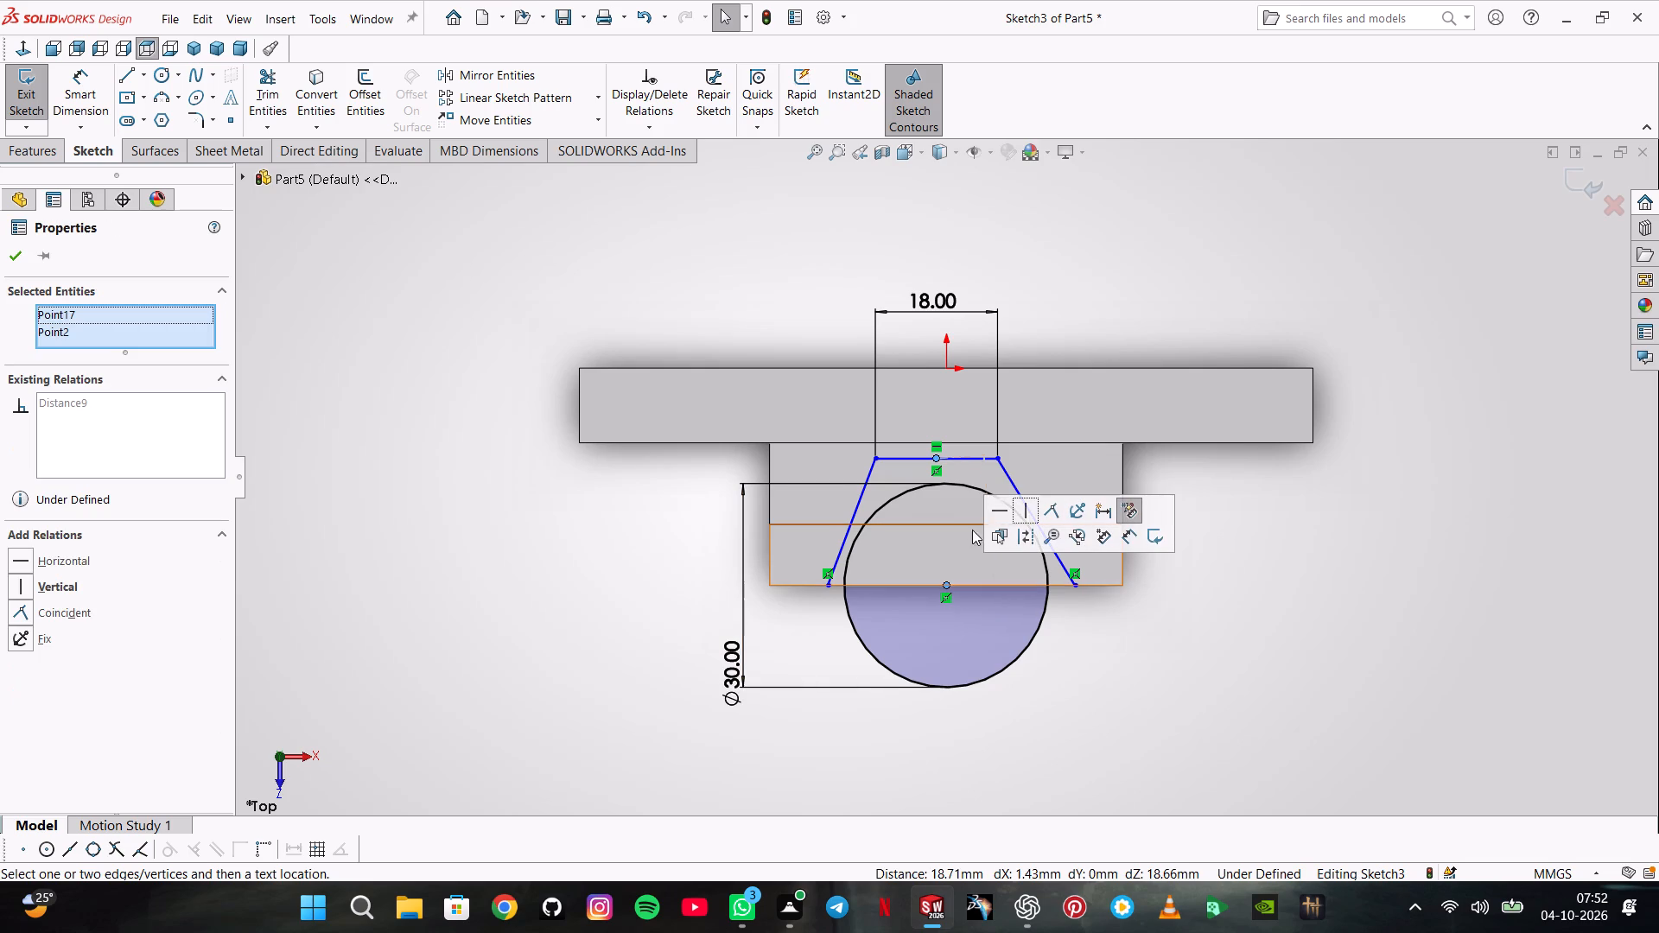
{"action": "left_click", "coordinate": [1024, 514]}
{"action": "left_click", "coordinate": [495, 460]}
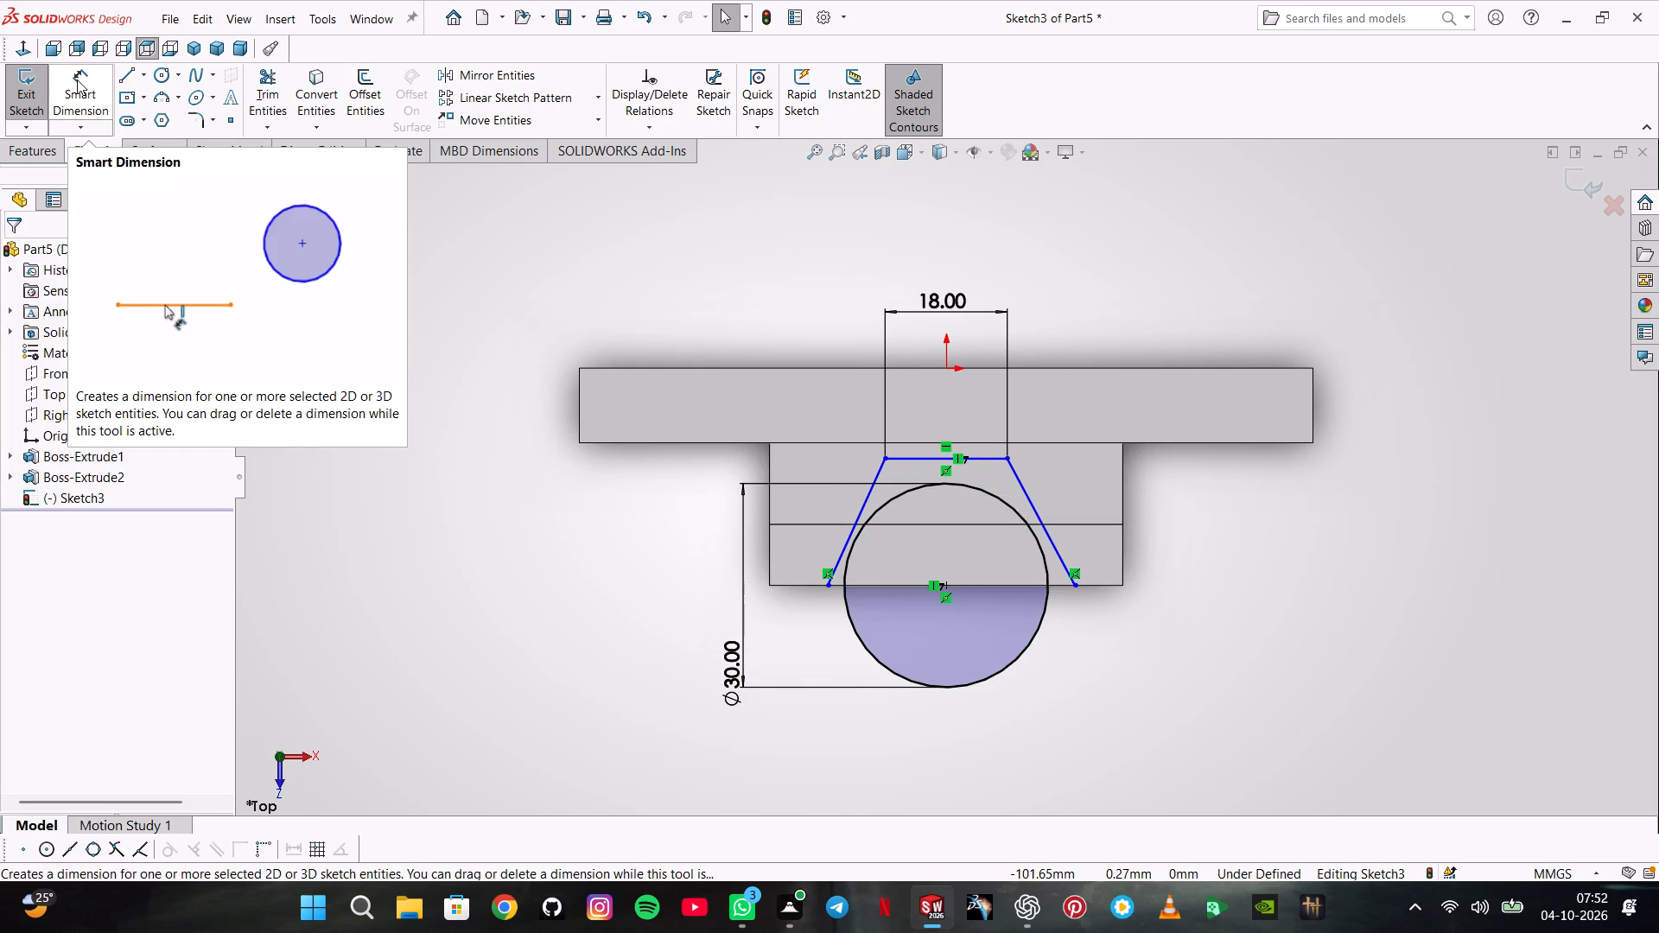
{"action": "key", "text": "Escape"}
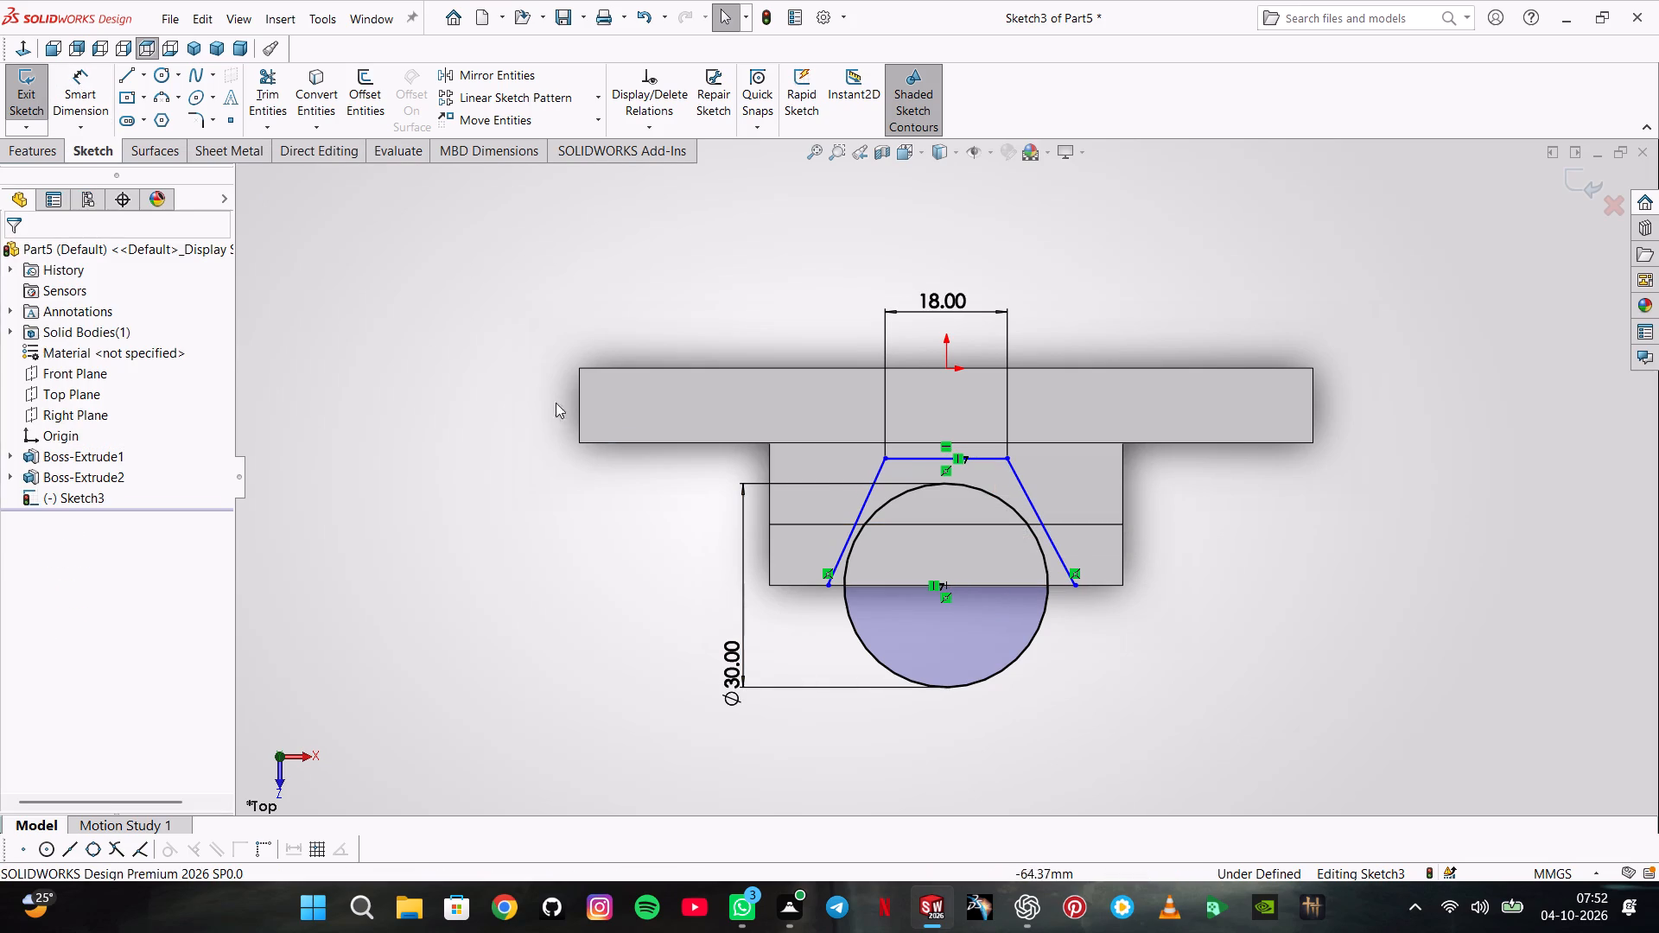
Make both slanted lines tangent to the 30 mm circle.
{"action": "left_click", "coordinate": [862, 509], "text": "ctrl"}
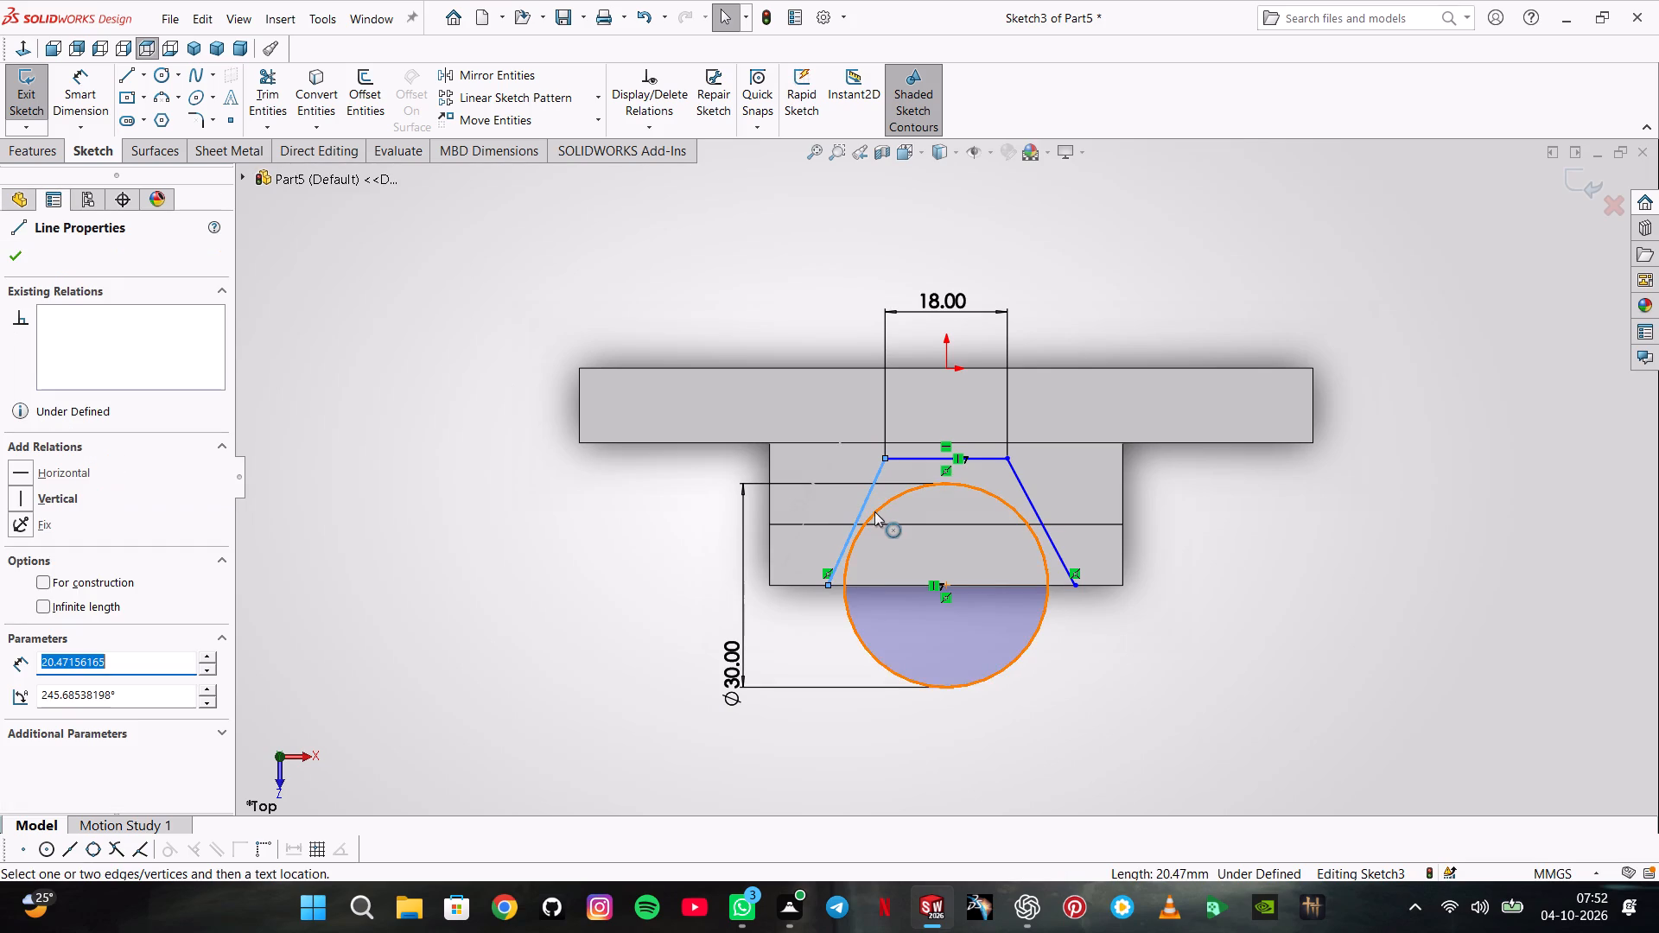
{"action": "left_click", "coordinate": [875, 511], "text": "ctrl"}
{"action": "left_click", "coordinate": [929, 434]}
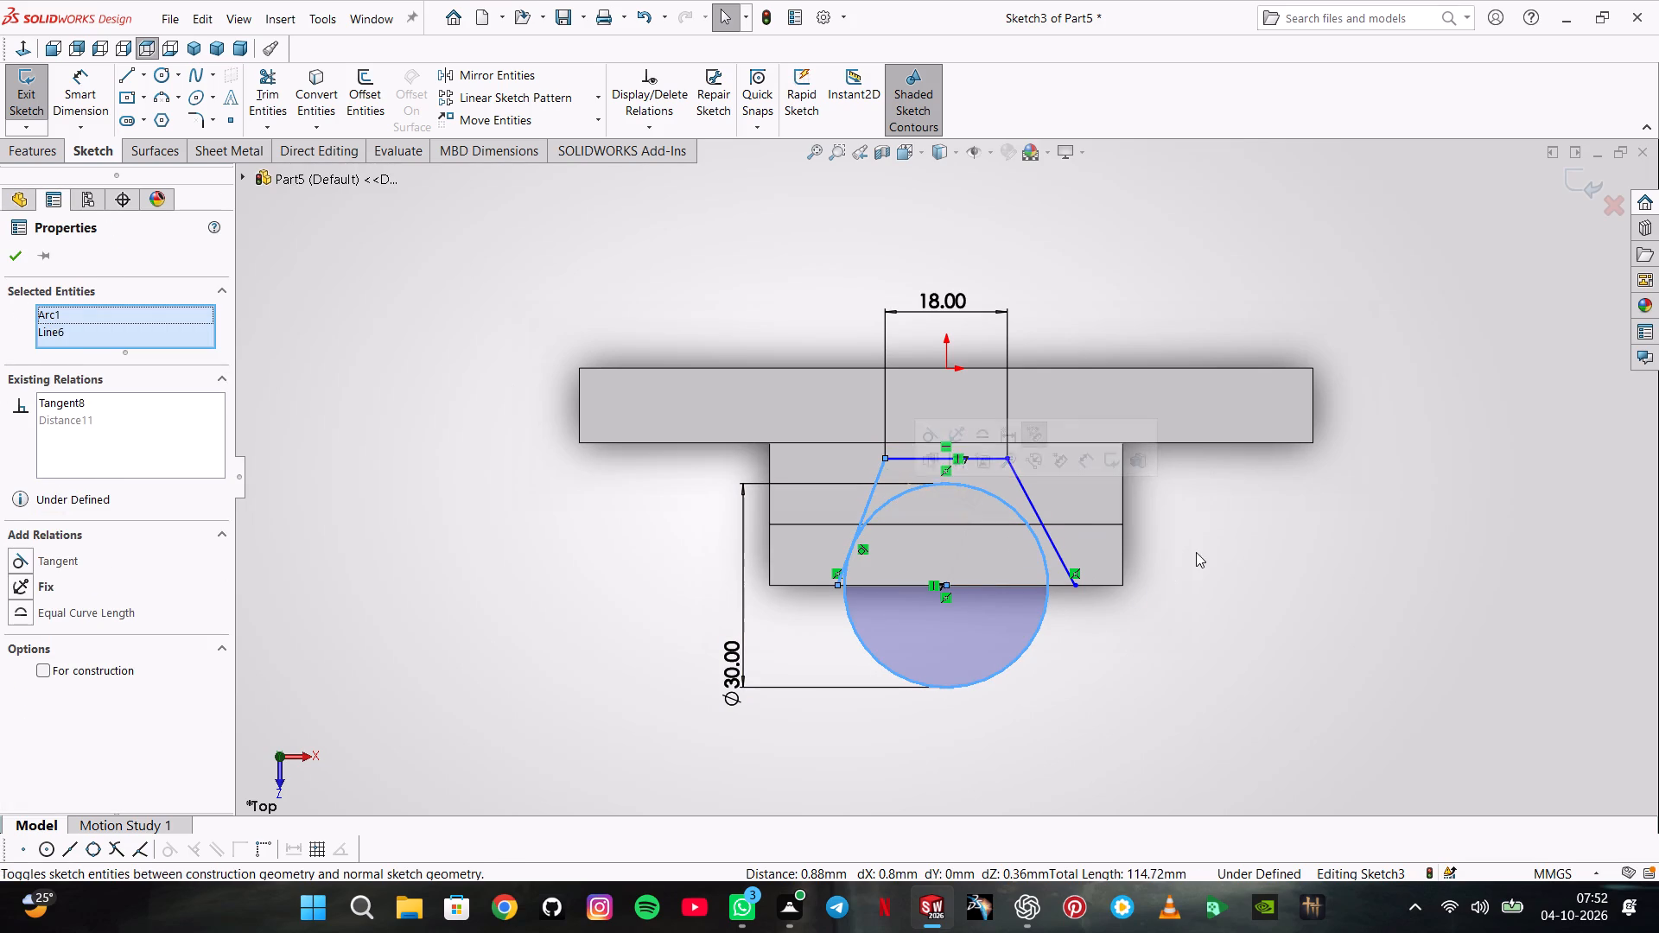
{"action": "left_click", "coordinate": [1198, 549]}
{"action": "left_click", "coordinate": [1039, 508], "text": "ctrl"}
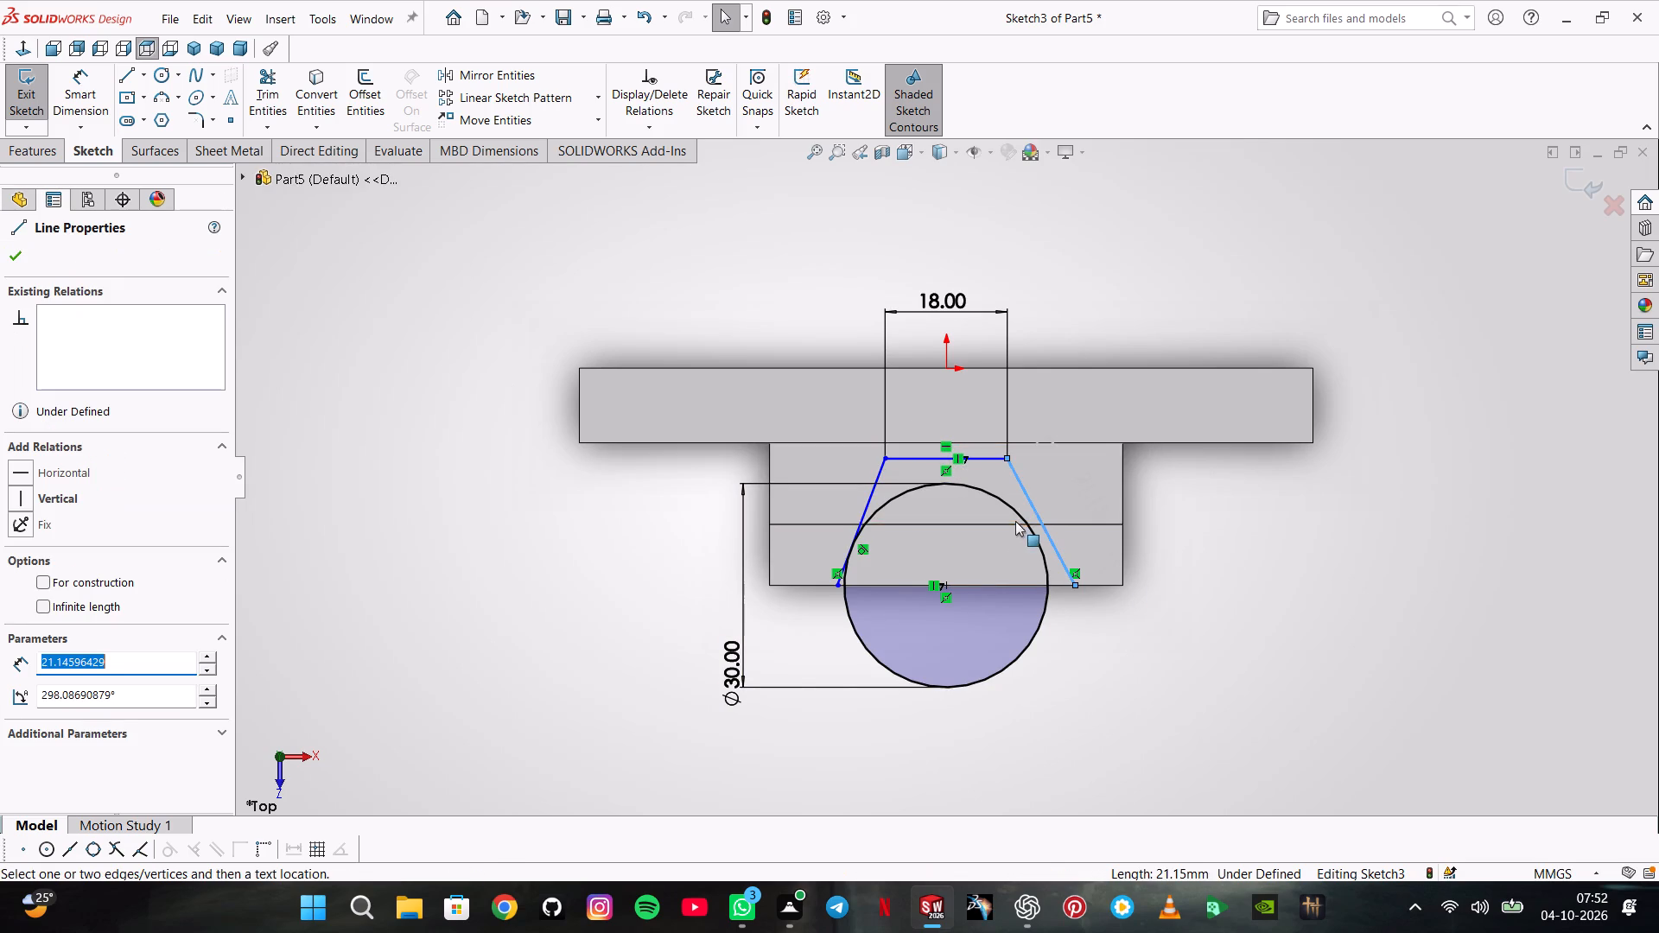
{"action": "left_click", "coordinate": [1020, 515], "text": "ctrl"}
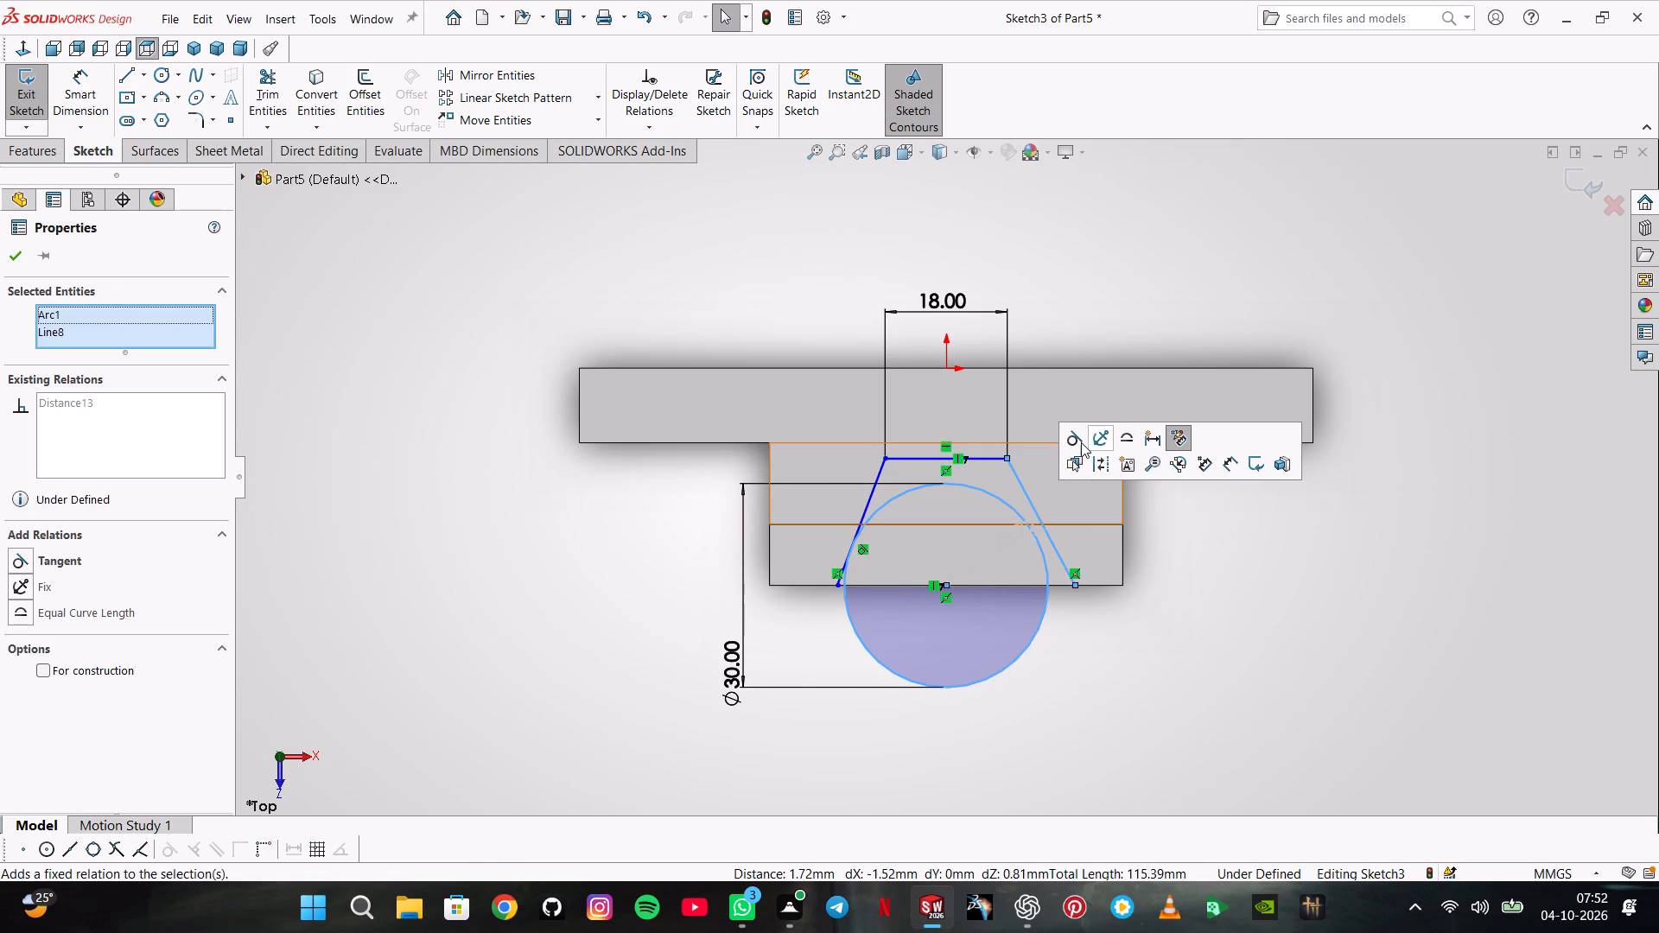
{"action": "left_click", "coordinate": [1077, 441]}
{"action": "left_click", "coordinate": [1194, 592]}
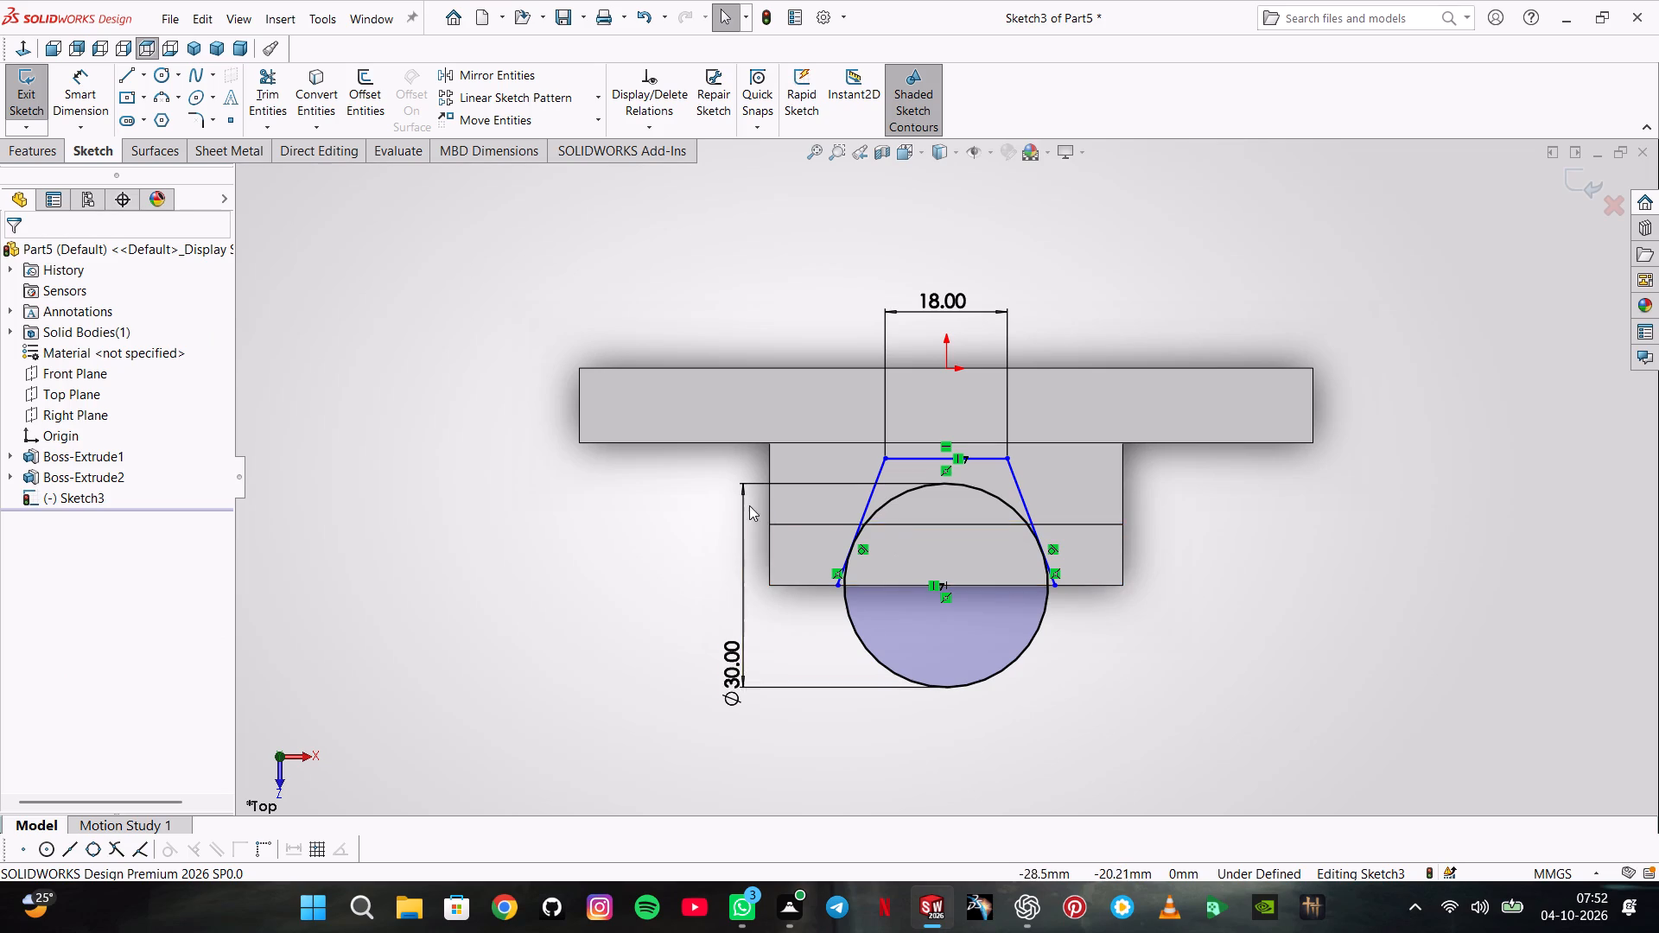
Convert the 30 mm circle to construction geometry.
{"action": "scroll", "coordinate": [855, 546], "scroll_direction": "down", "scroll_amount": 4}
{"action": "scroll", "coordinate": [982, 539], "scroll_direction": "up", "scroll_amount": 2}
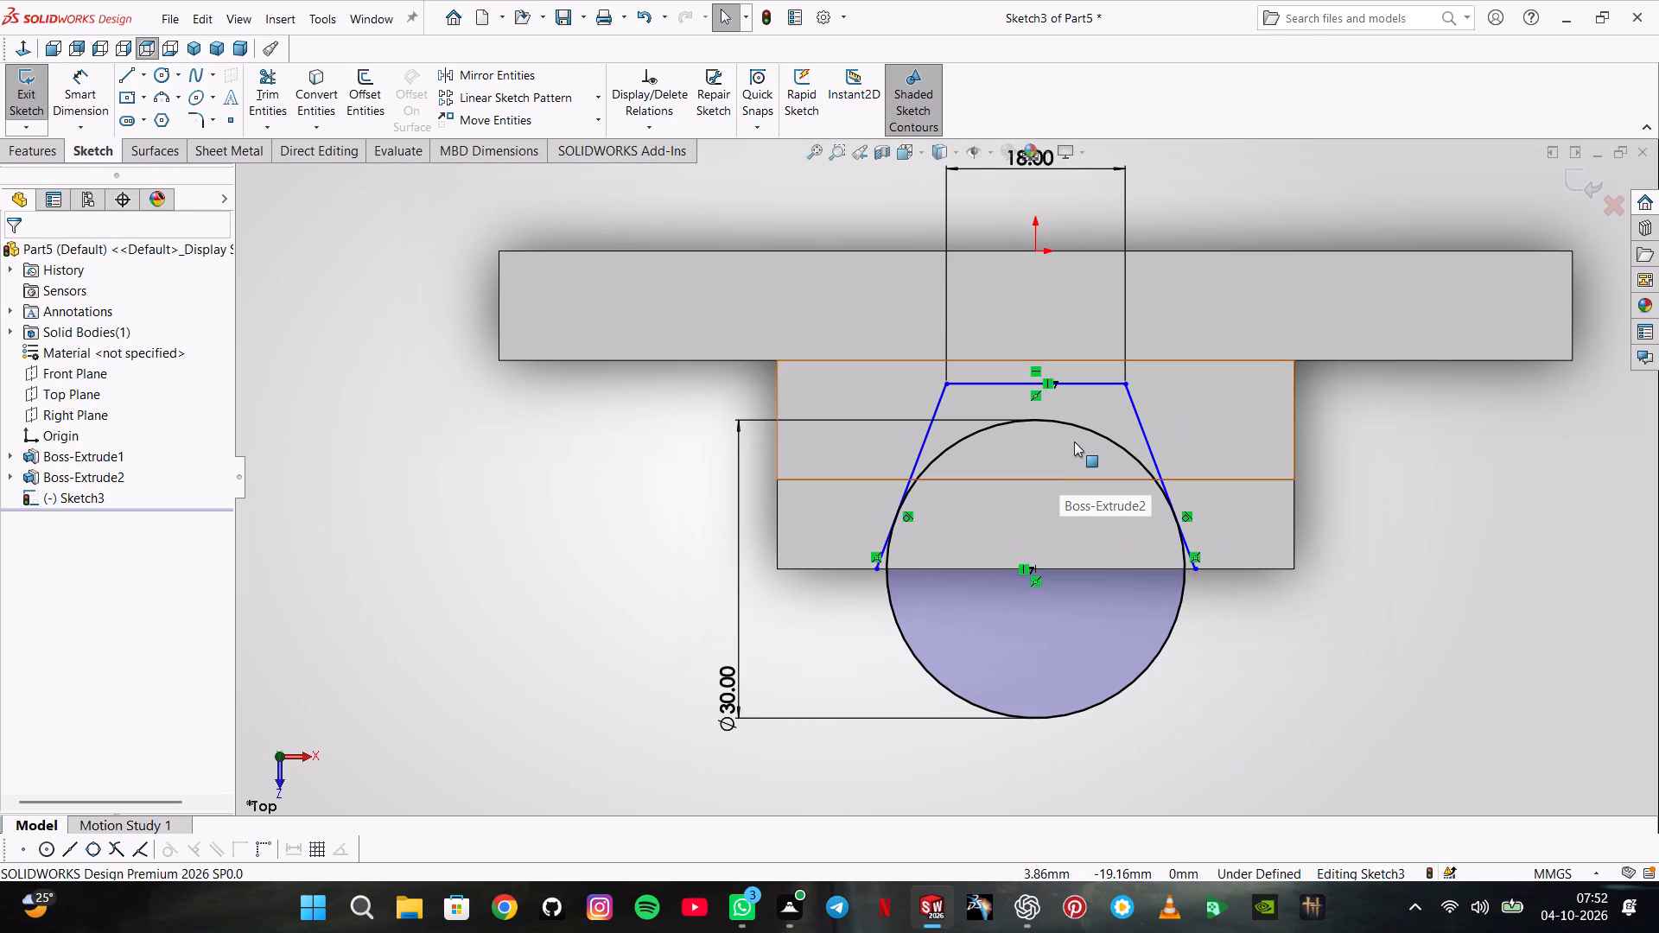
{"action": "right_click", "coordinate": [1089, 432]}
{"action": "left_click", "coordinate": [1129, 400]}
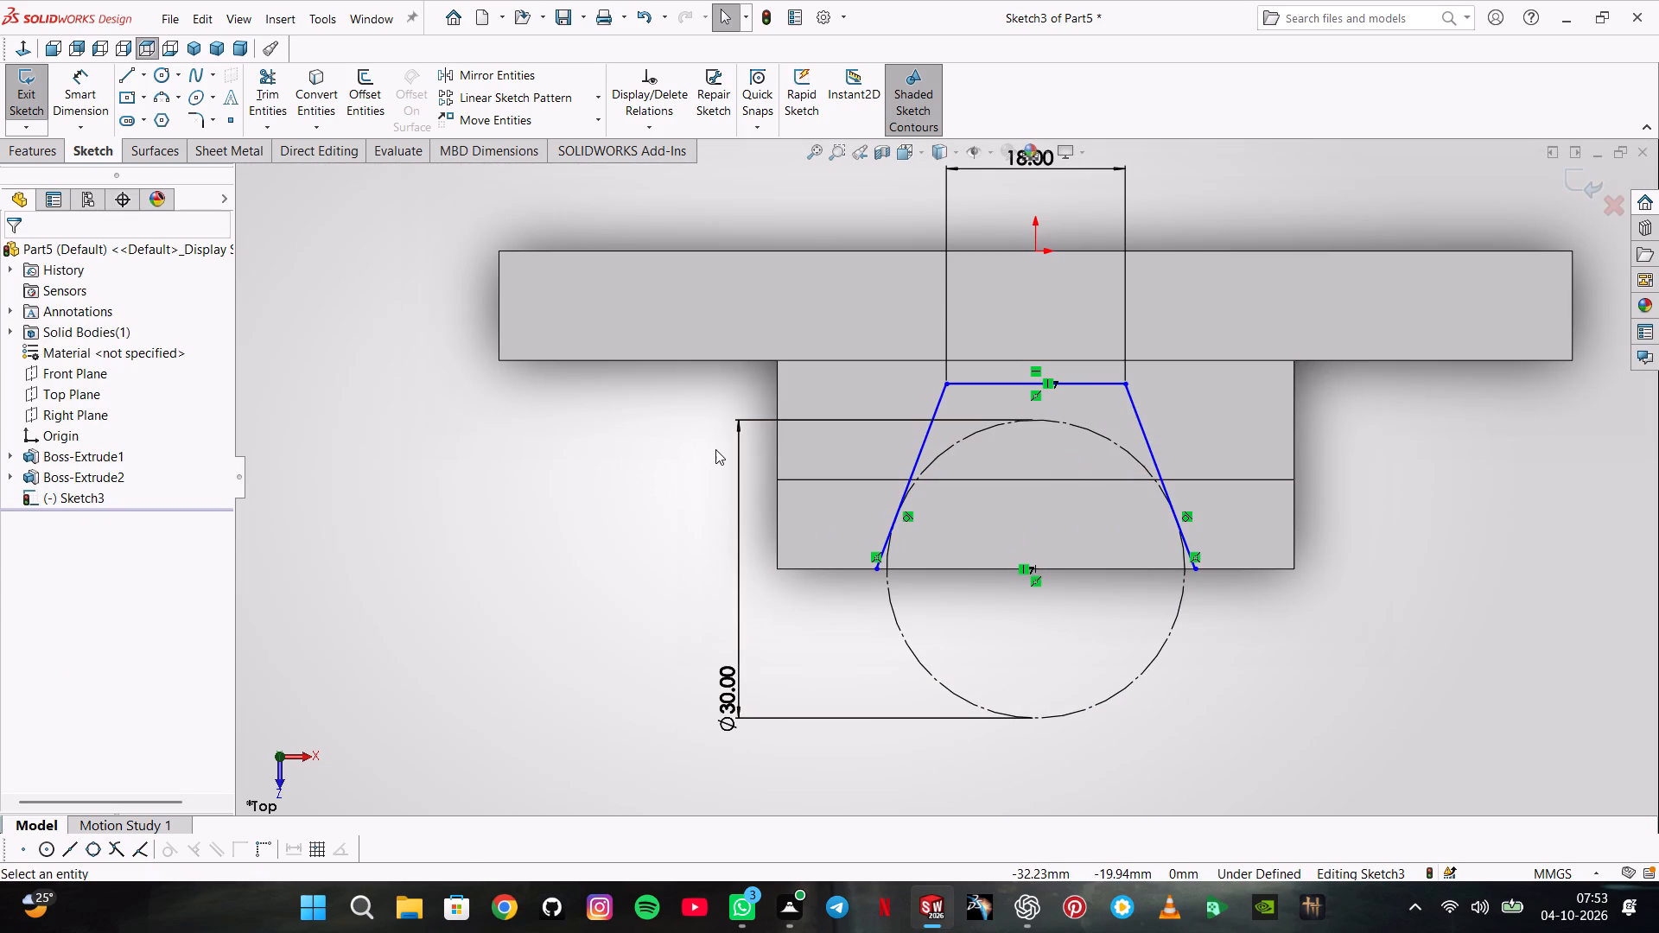
Close the tapered profile with a horizontal line joining the free lower ends of the two slanted lines.
{"action": "scroll", "coordinate": [715, 449], "scroll_direction": "up", "scroll_amount": 2}
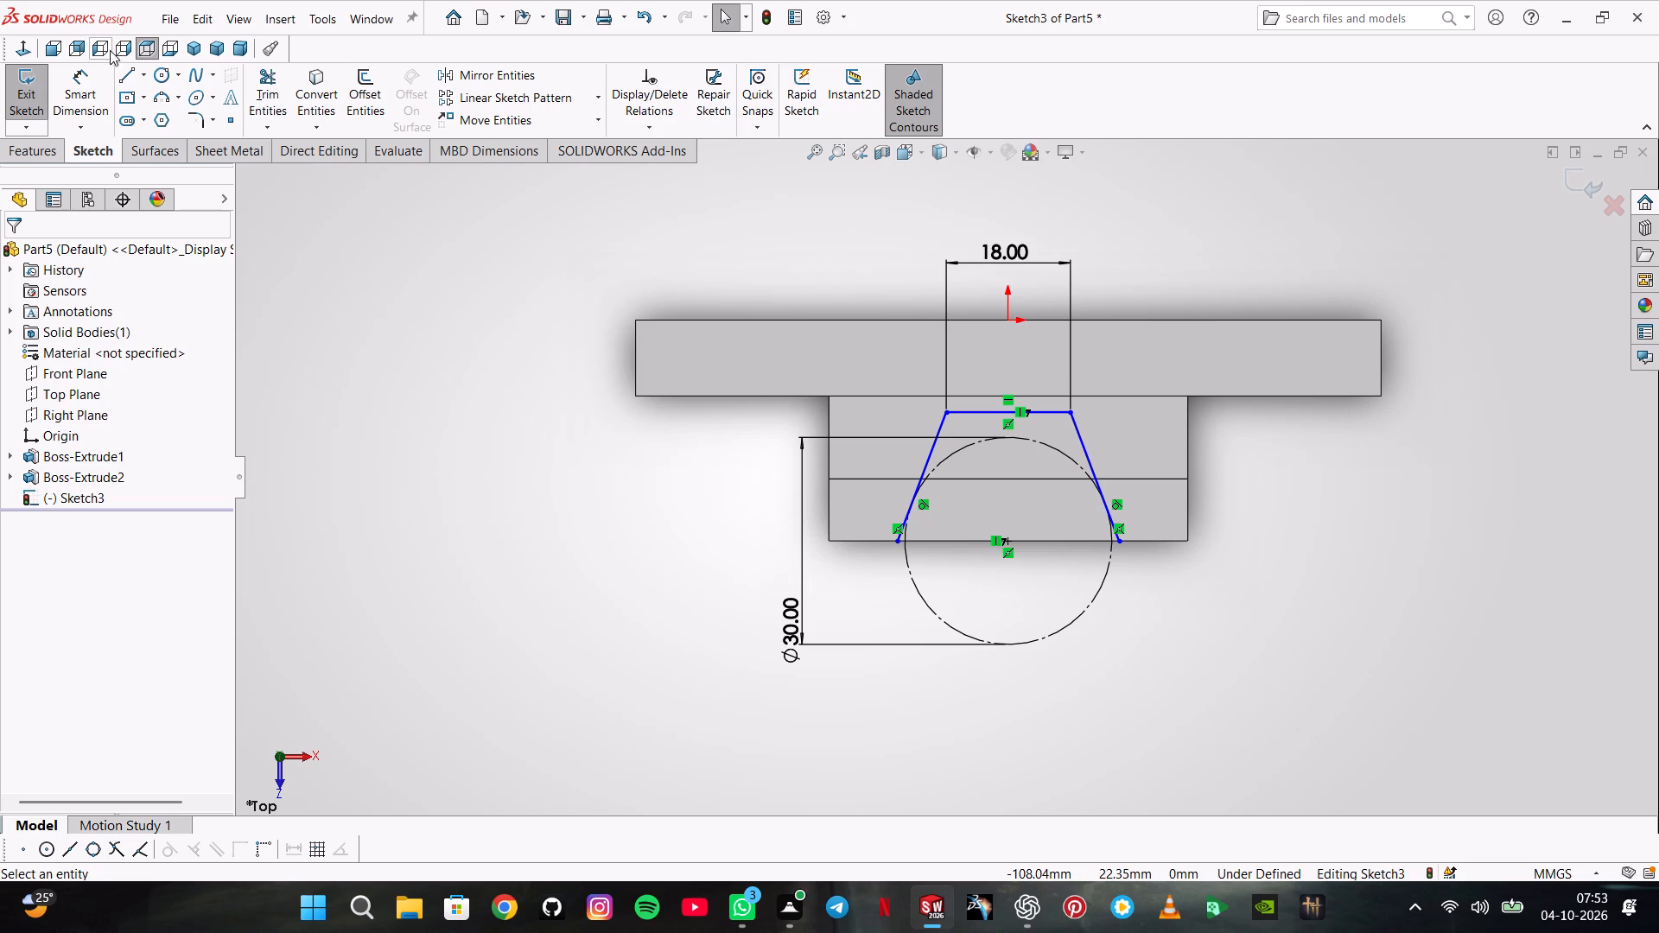
{"action": "left_click", "coordinate": [121, 65]}
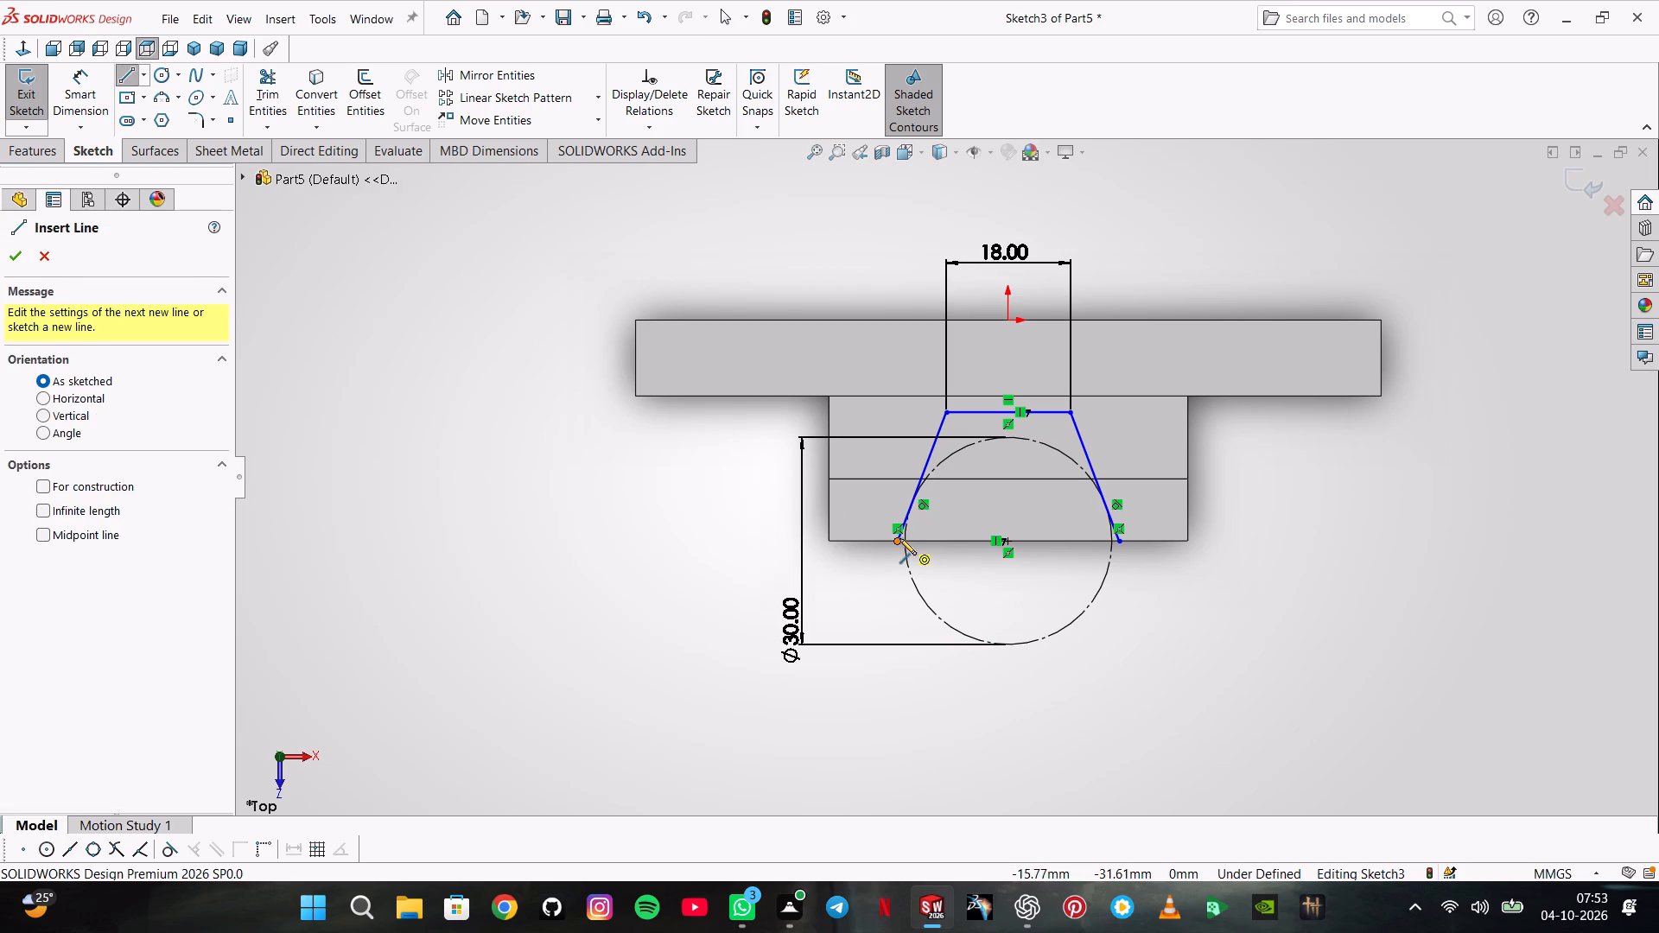
{"action": "left_click", "coordinate": [899, 538]}
{"action": "left_click", "coordinate": [1123, 543]}
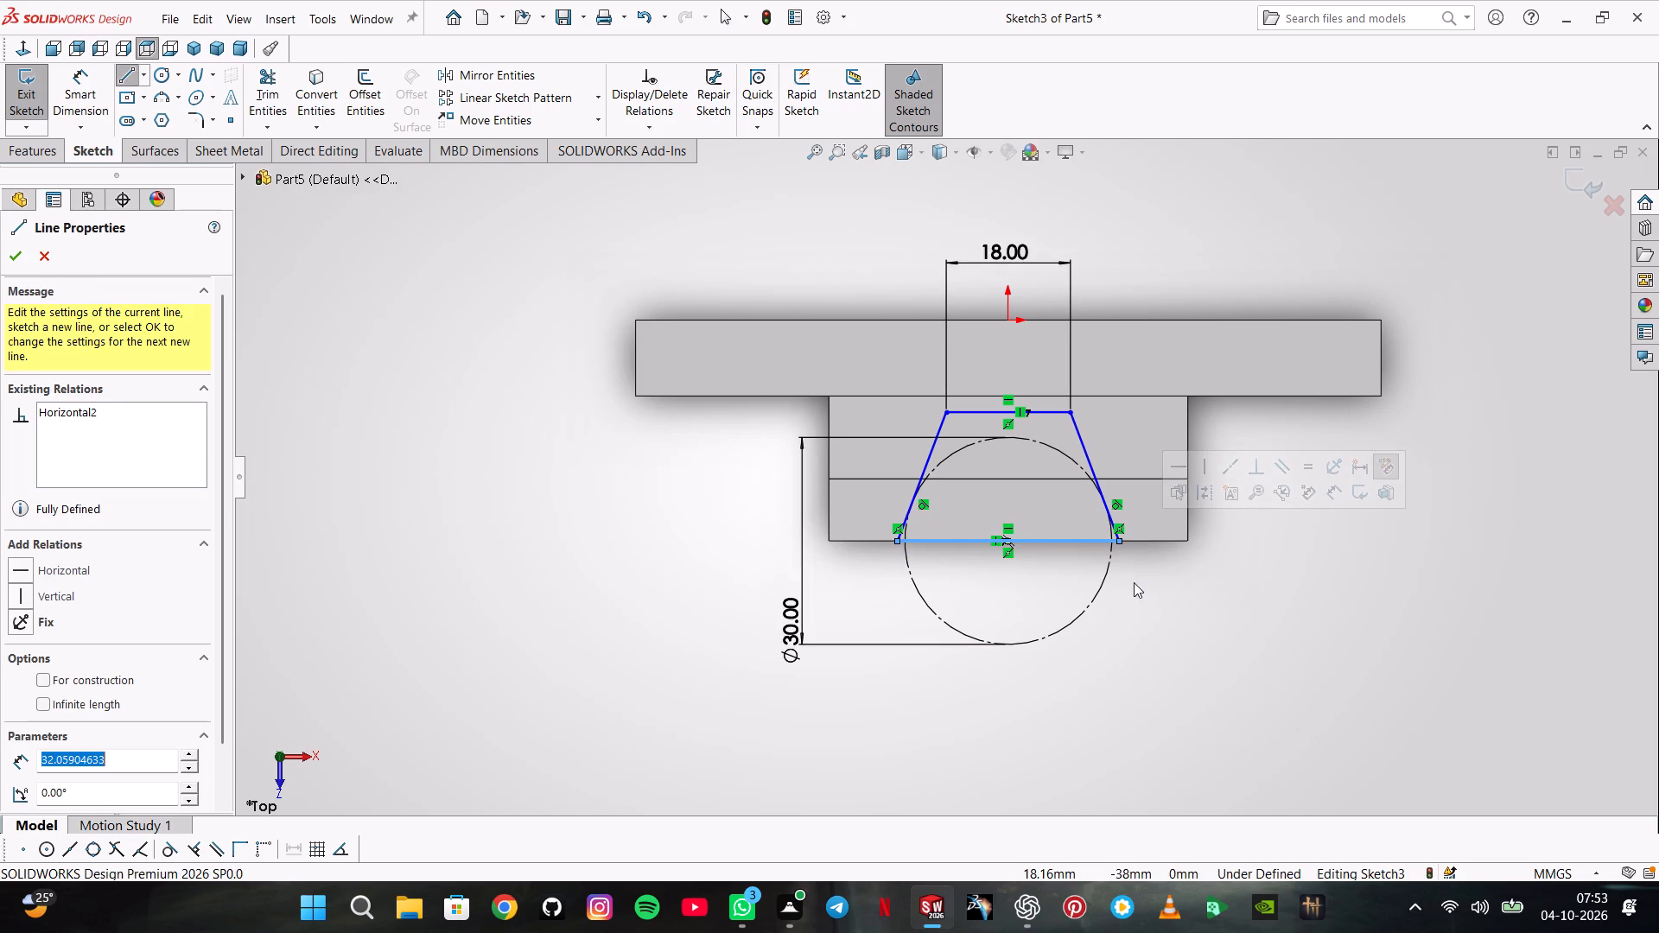
{"action": "left_click", "coordinate": [15, 256]}
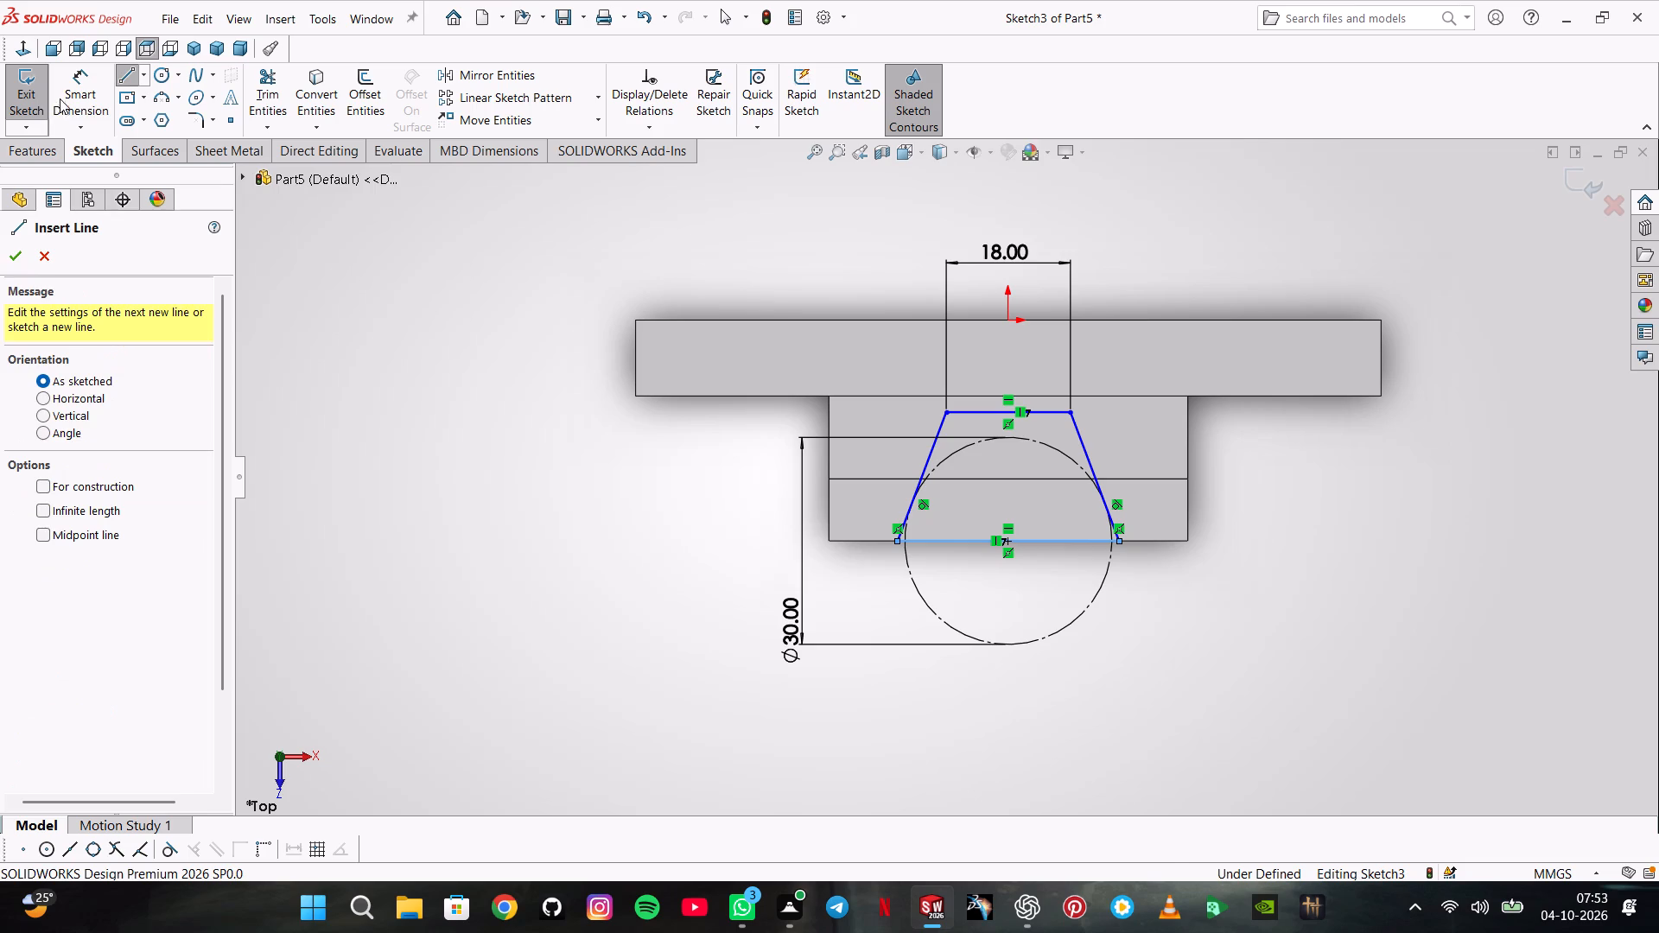
Dimension the gap between the plate's front edge and the 18 mm line as 6 mm.
{"action": "left_click", "coordinate": [60, 98]}
{"action": "left_click", "coordinate": [965, 417]}
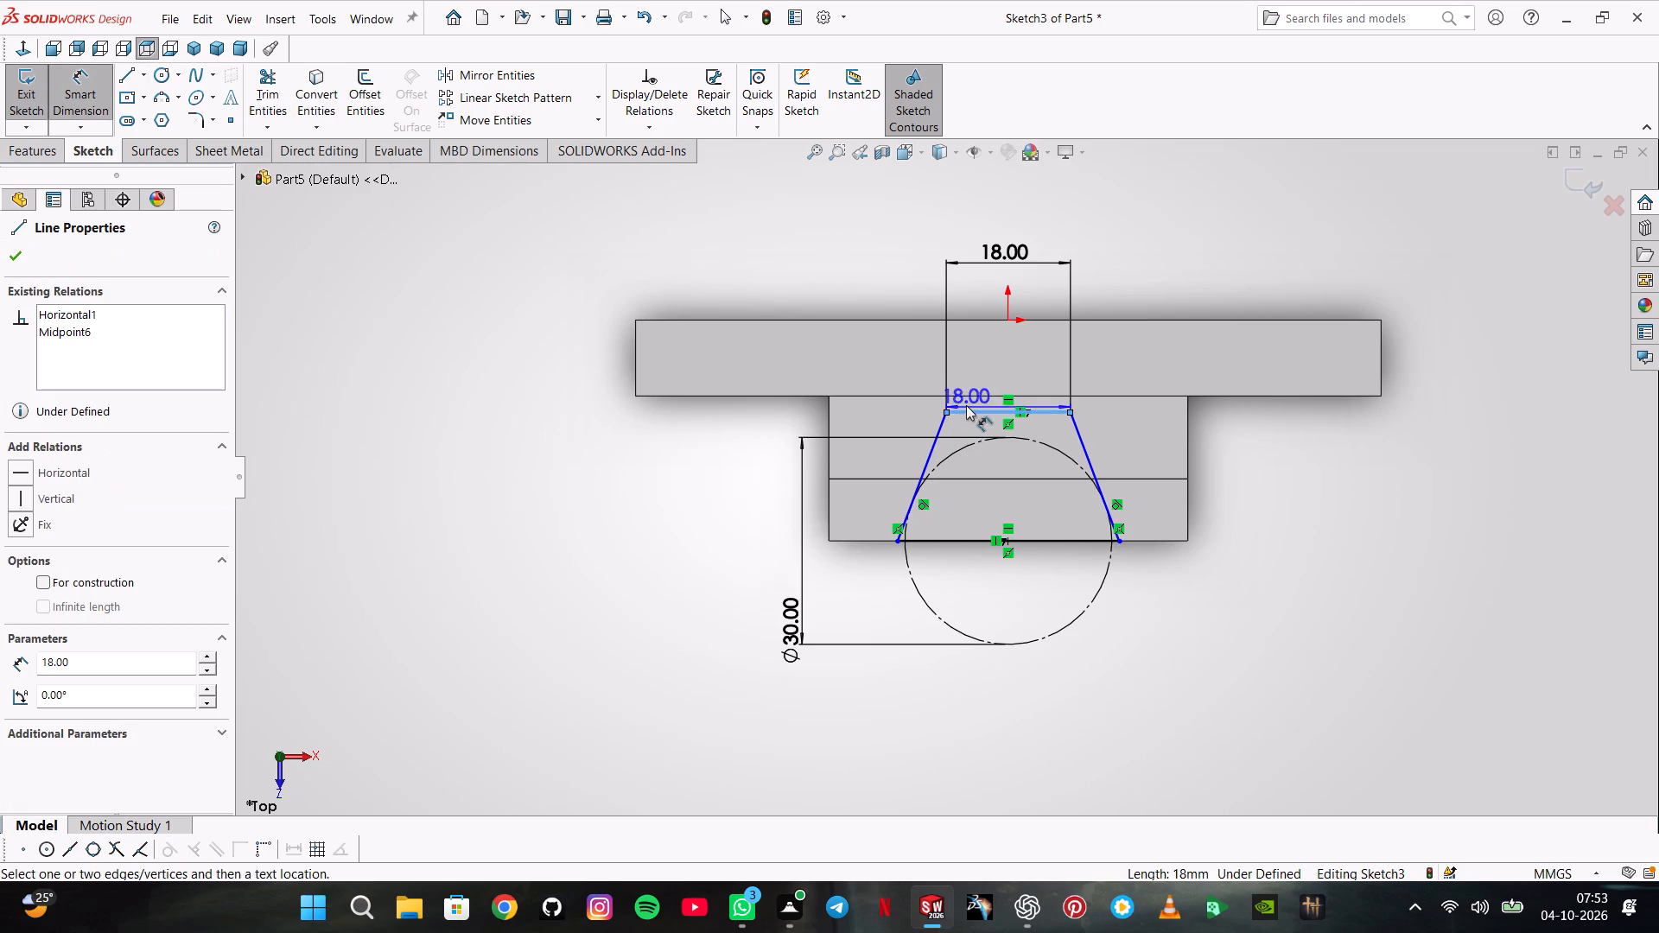
{"action": "left_click", "coordinate": [968, 396]}
{"action": "left_click", "coordinate": [730, 409]}
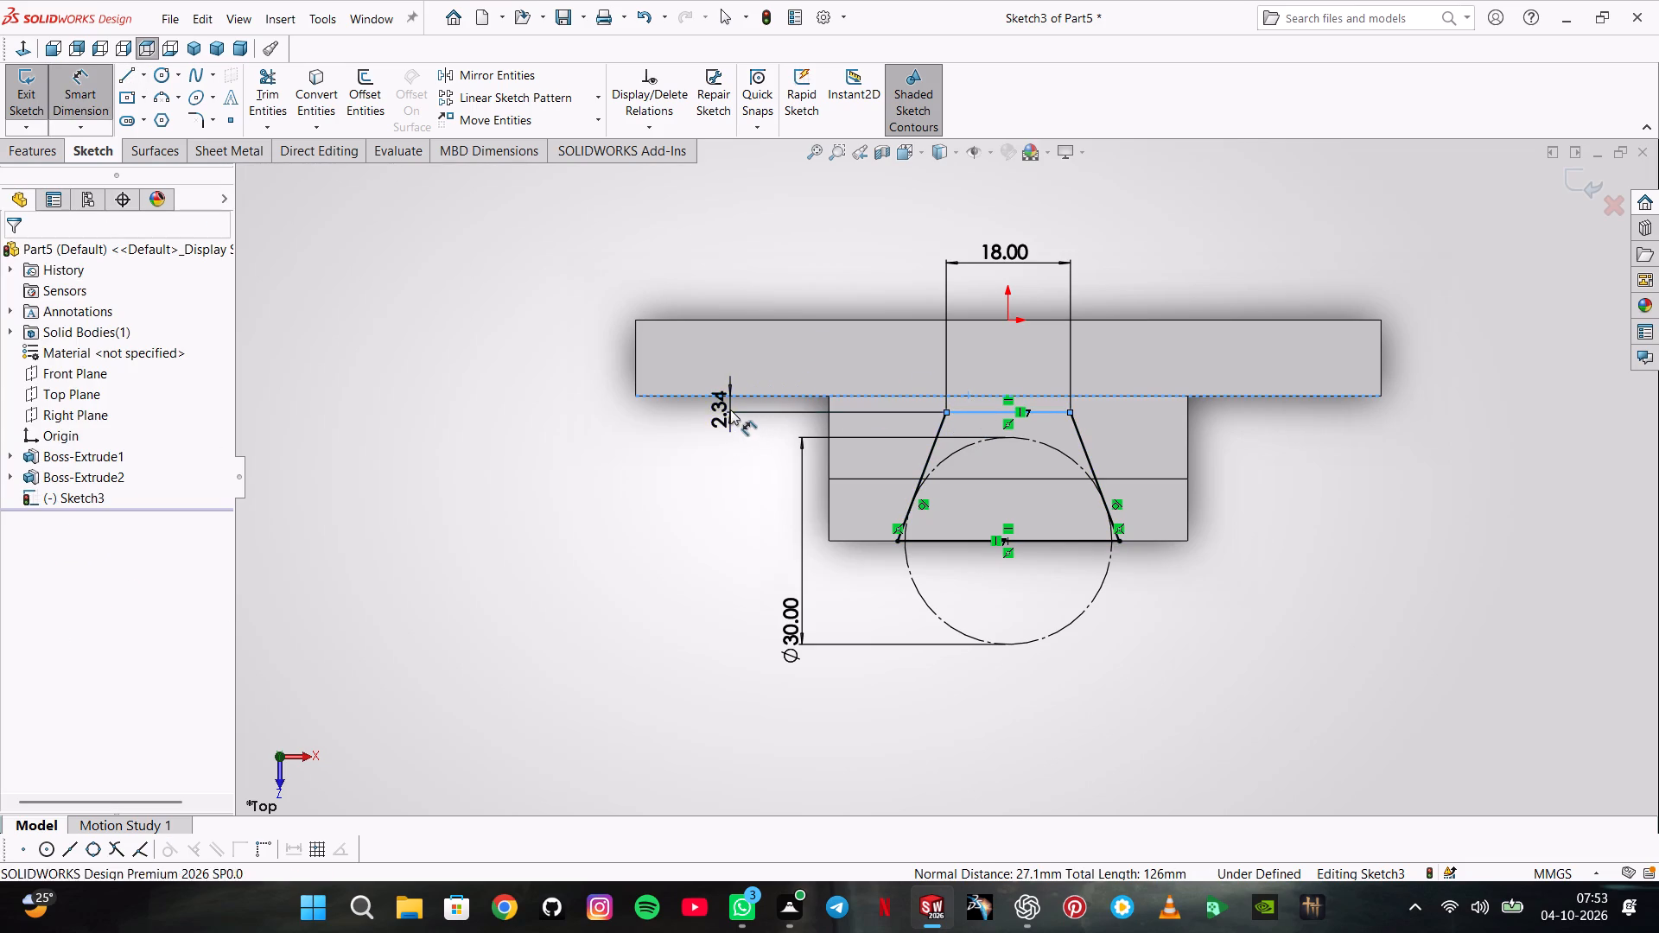
{"action": "key", "text": "6"}
{"action": "key", "text": "Return"}
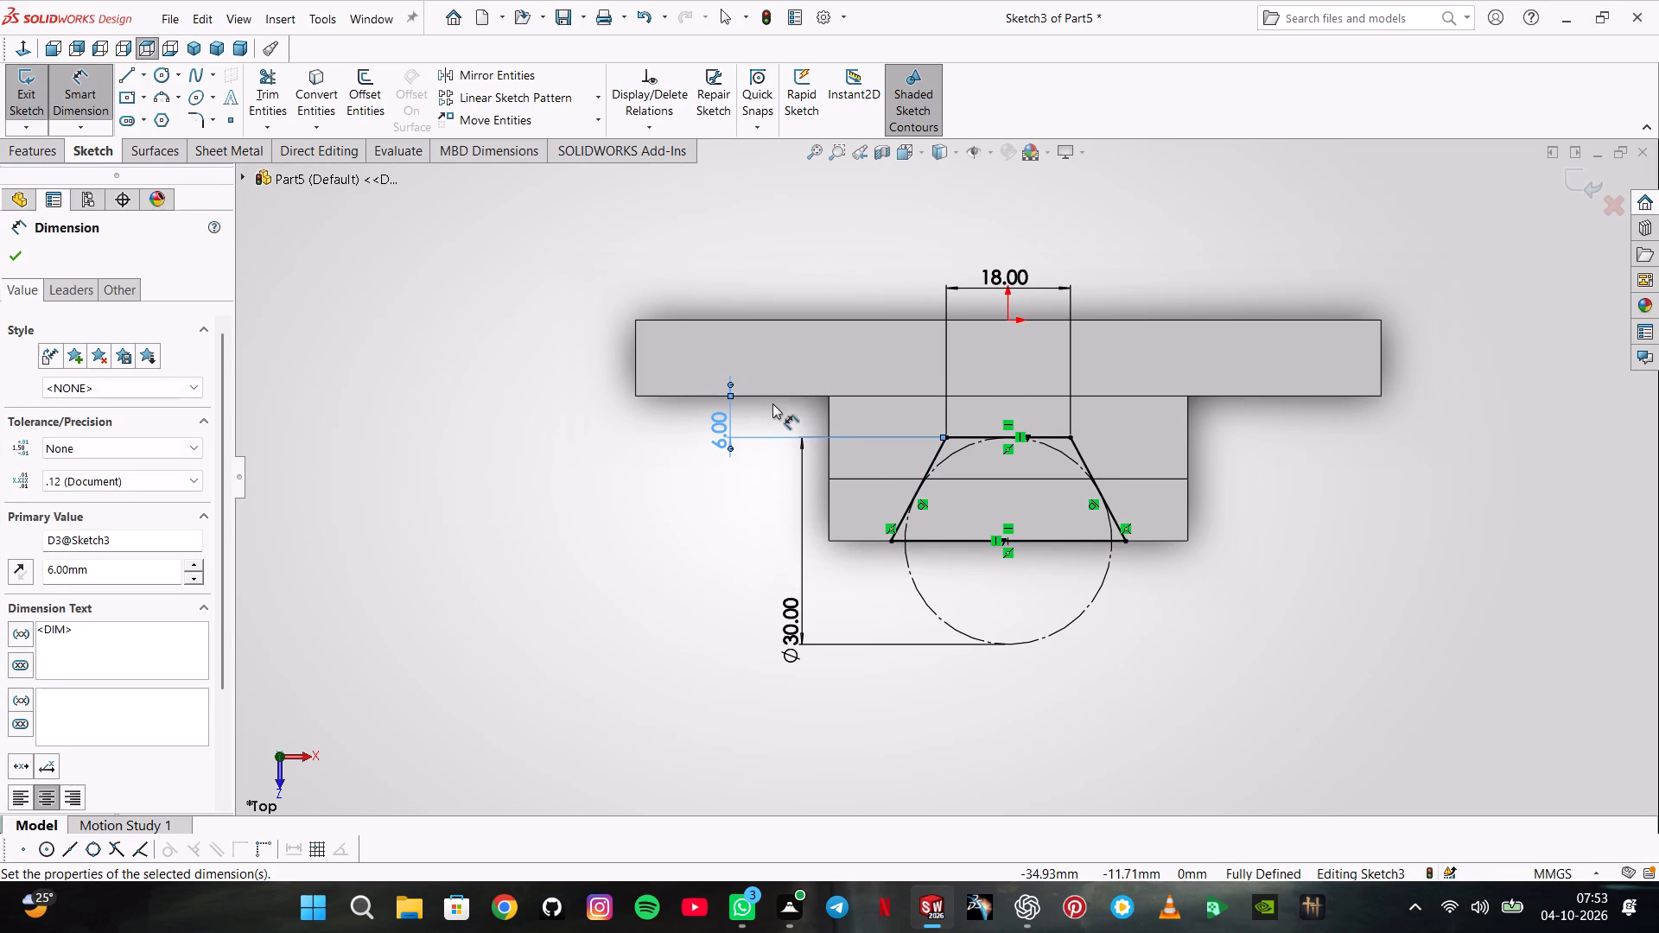
{"action": "key", "text": "Escape"}
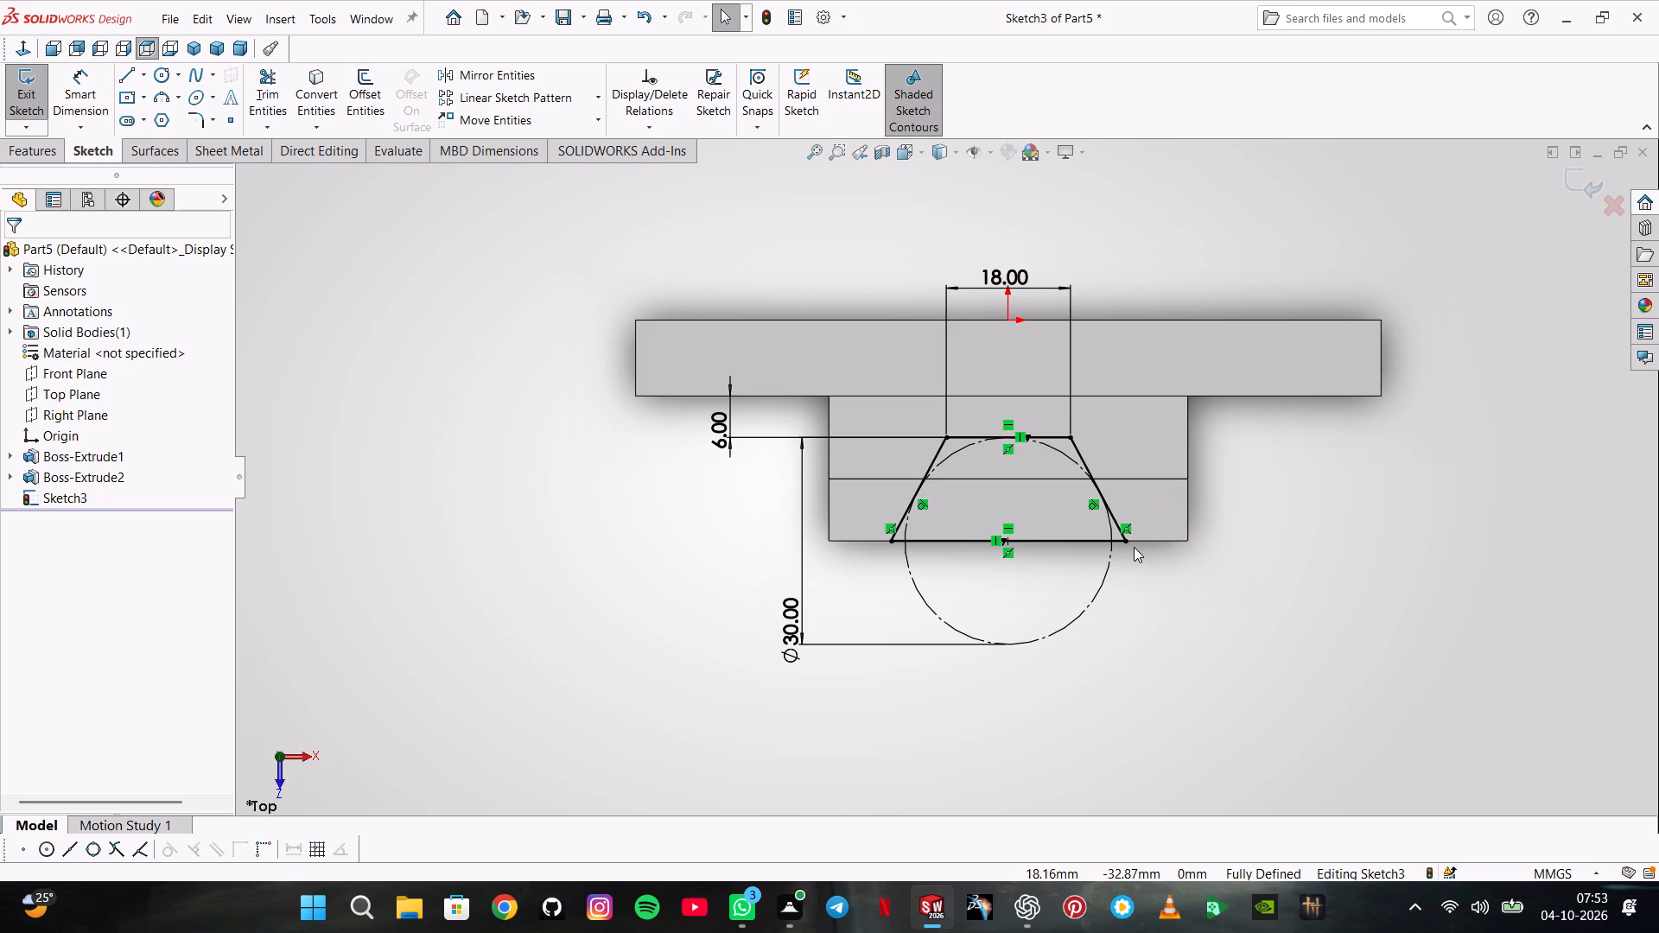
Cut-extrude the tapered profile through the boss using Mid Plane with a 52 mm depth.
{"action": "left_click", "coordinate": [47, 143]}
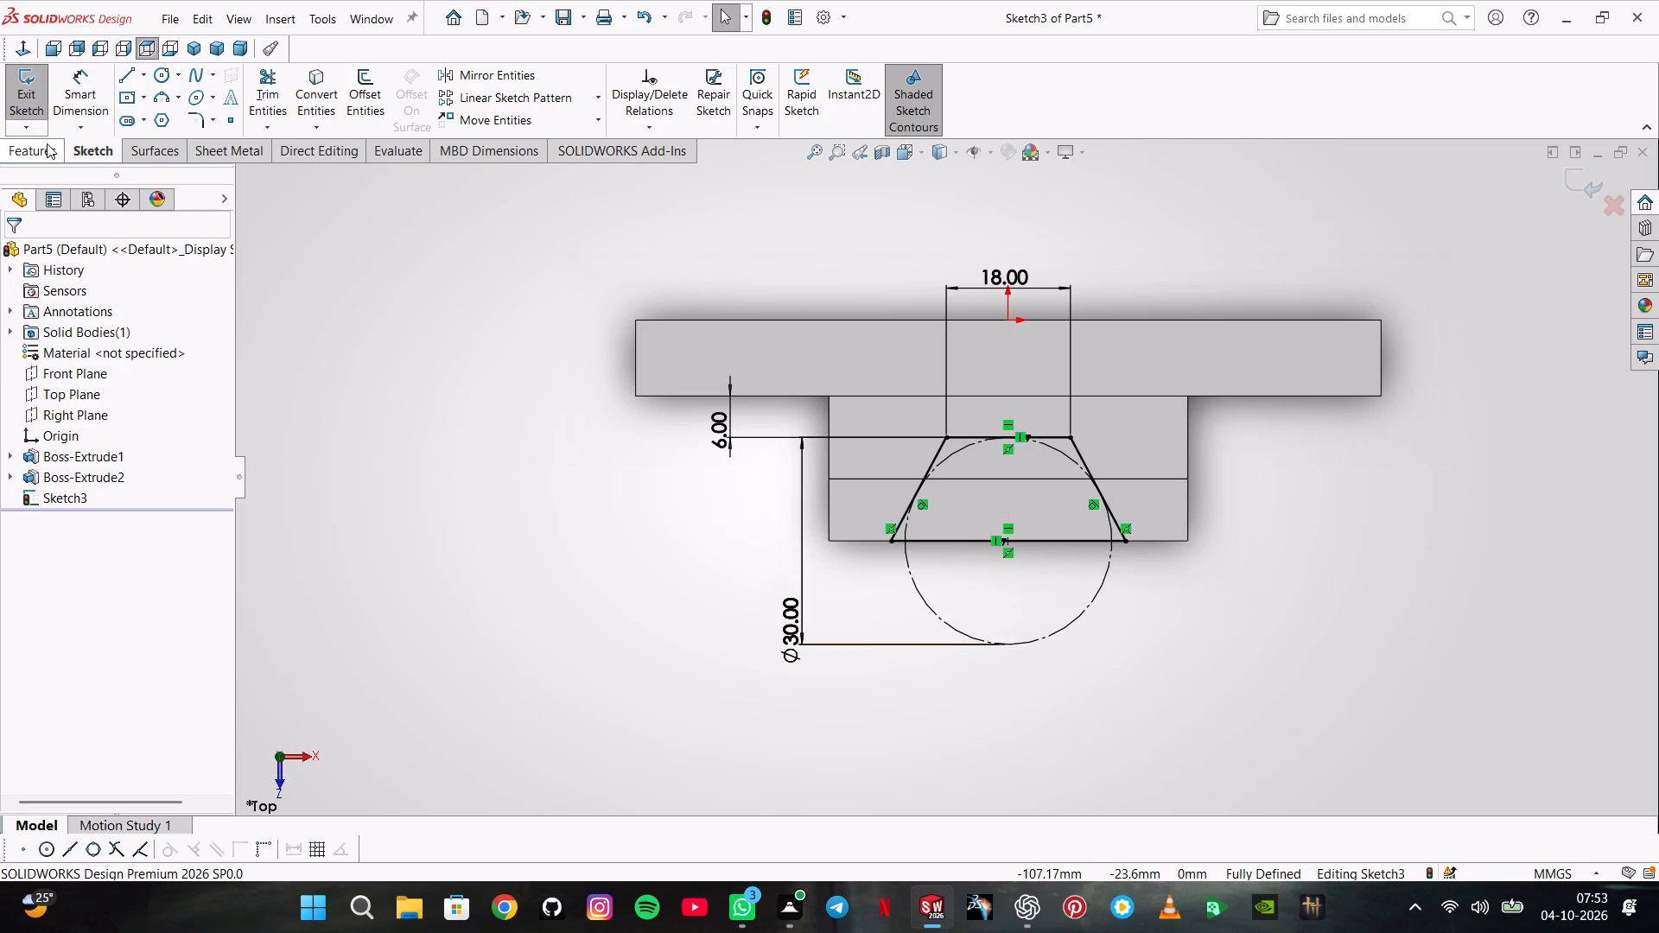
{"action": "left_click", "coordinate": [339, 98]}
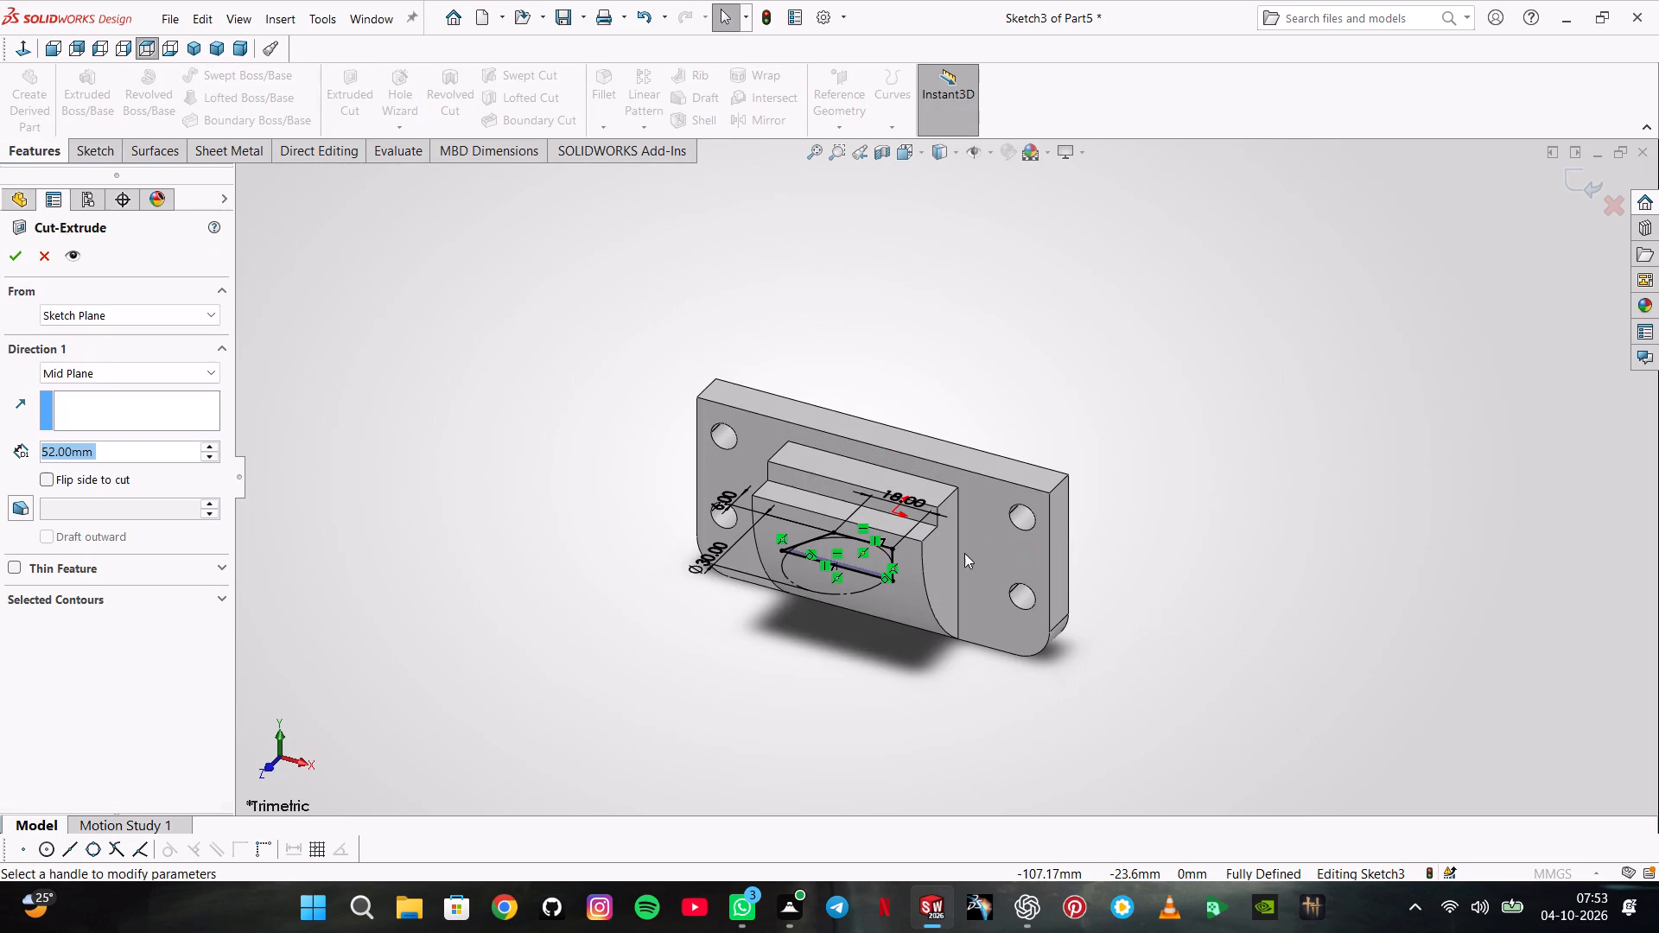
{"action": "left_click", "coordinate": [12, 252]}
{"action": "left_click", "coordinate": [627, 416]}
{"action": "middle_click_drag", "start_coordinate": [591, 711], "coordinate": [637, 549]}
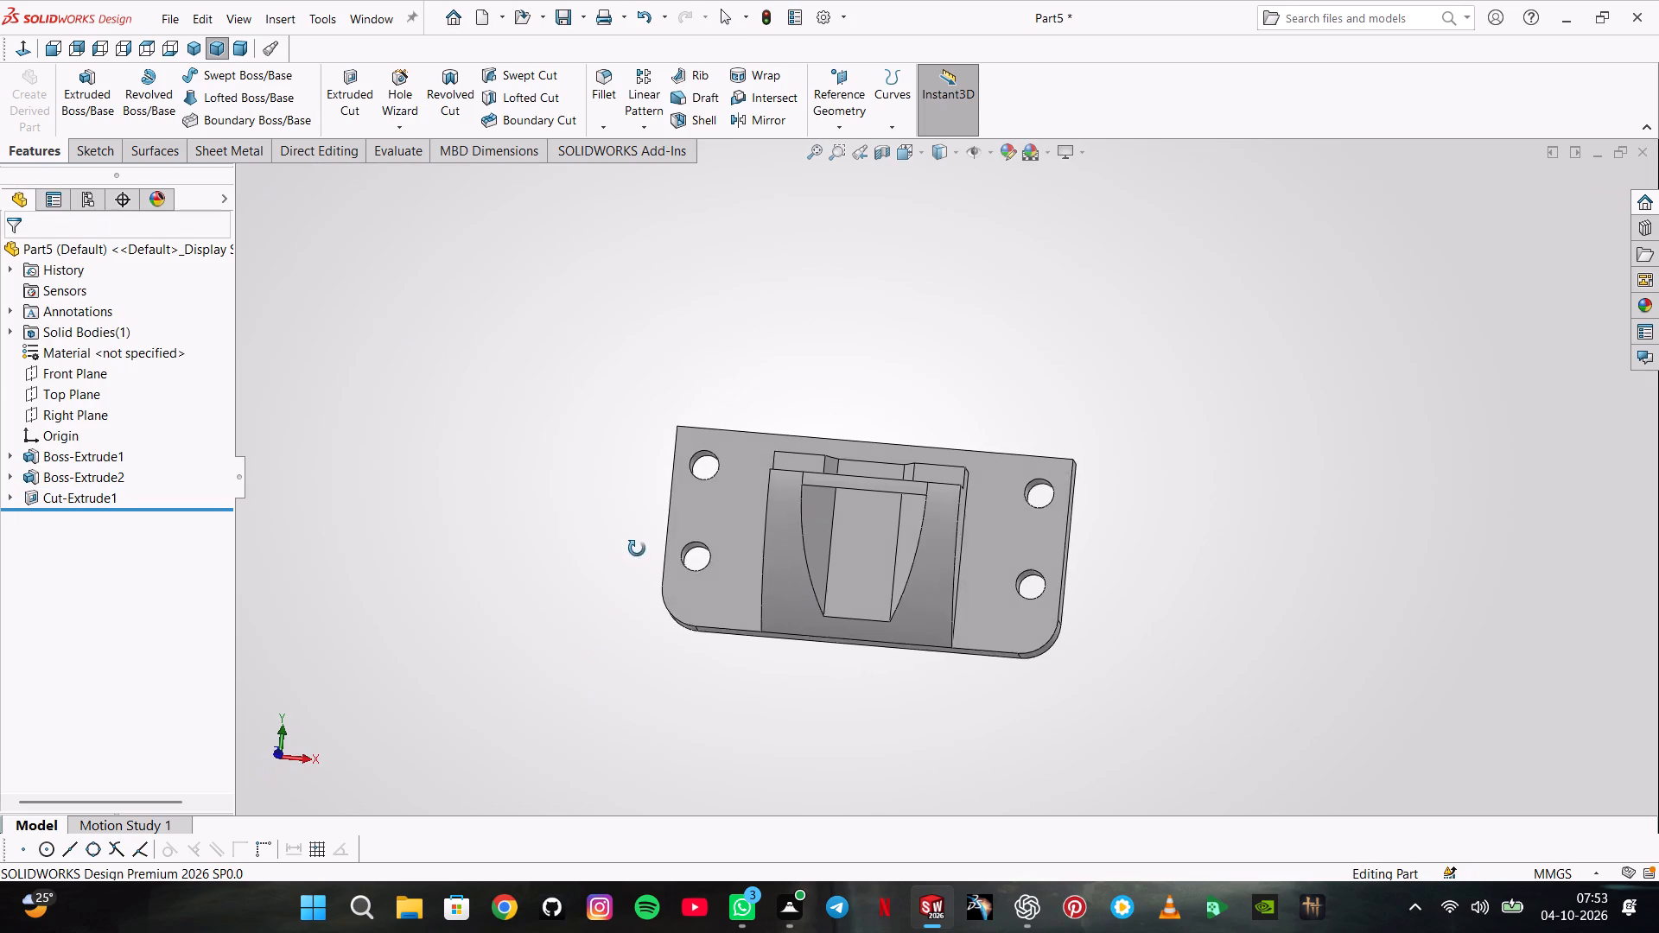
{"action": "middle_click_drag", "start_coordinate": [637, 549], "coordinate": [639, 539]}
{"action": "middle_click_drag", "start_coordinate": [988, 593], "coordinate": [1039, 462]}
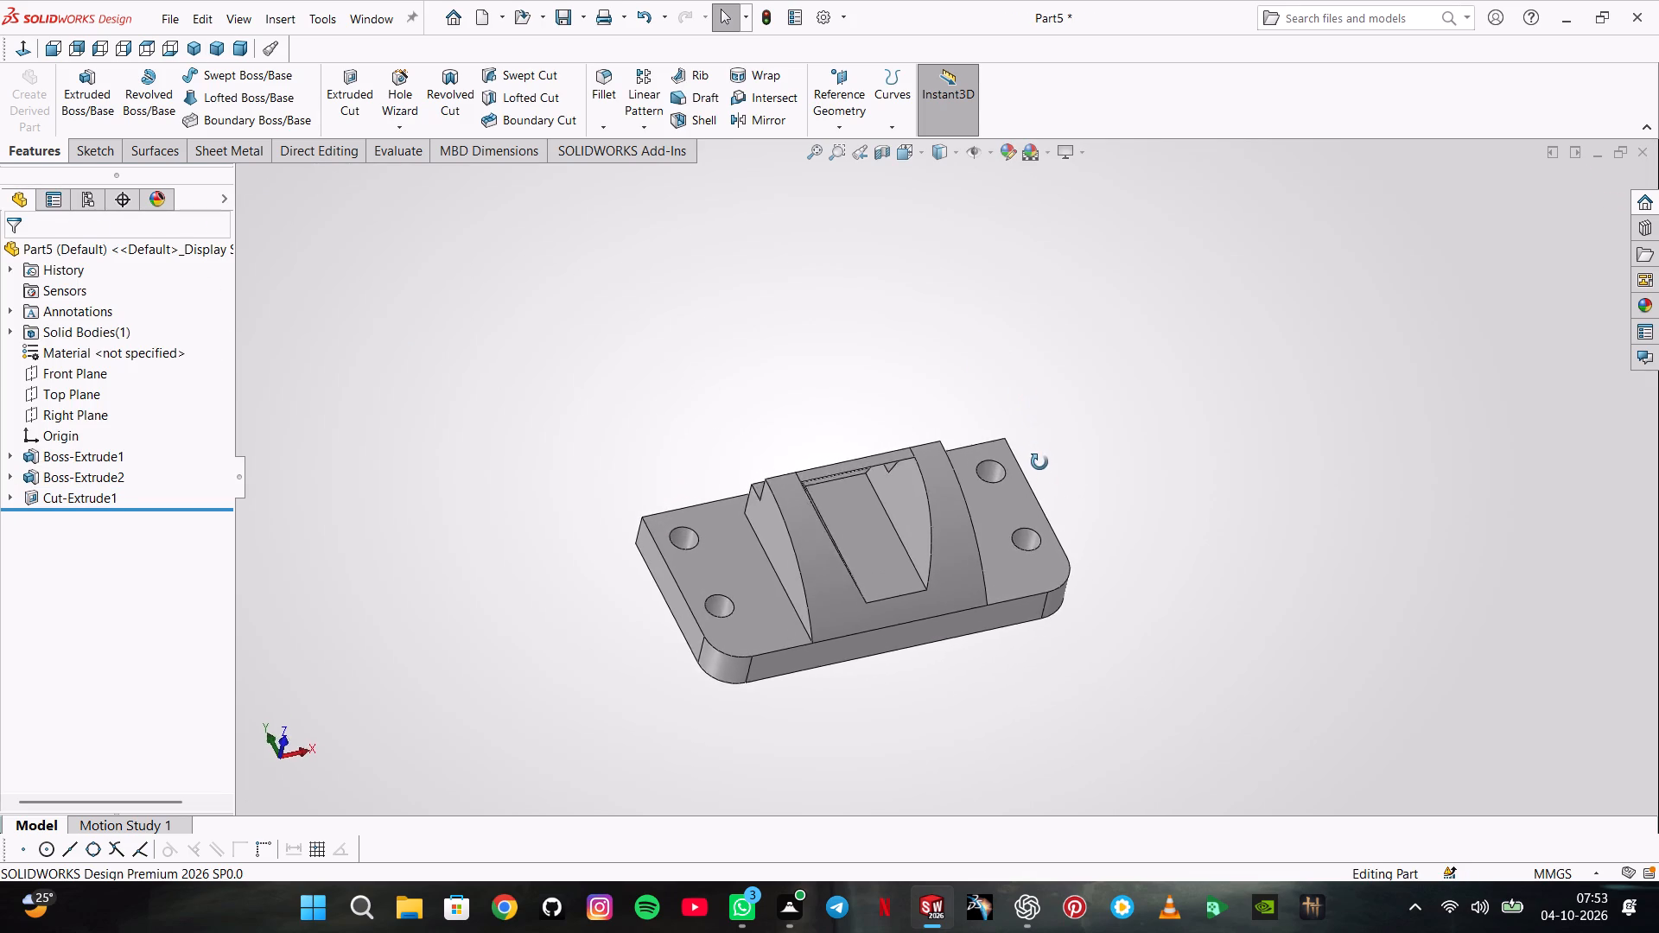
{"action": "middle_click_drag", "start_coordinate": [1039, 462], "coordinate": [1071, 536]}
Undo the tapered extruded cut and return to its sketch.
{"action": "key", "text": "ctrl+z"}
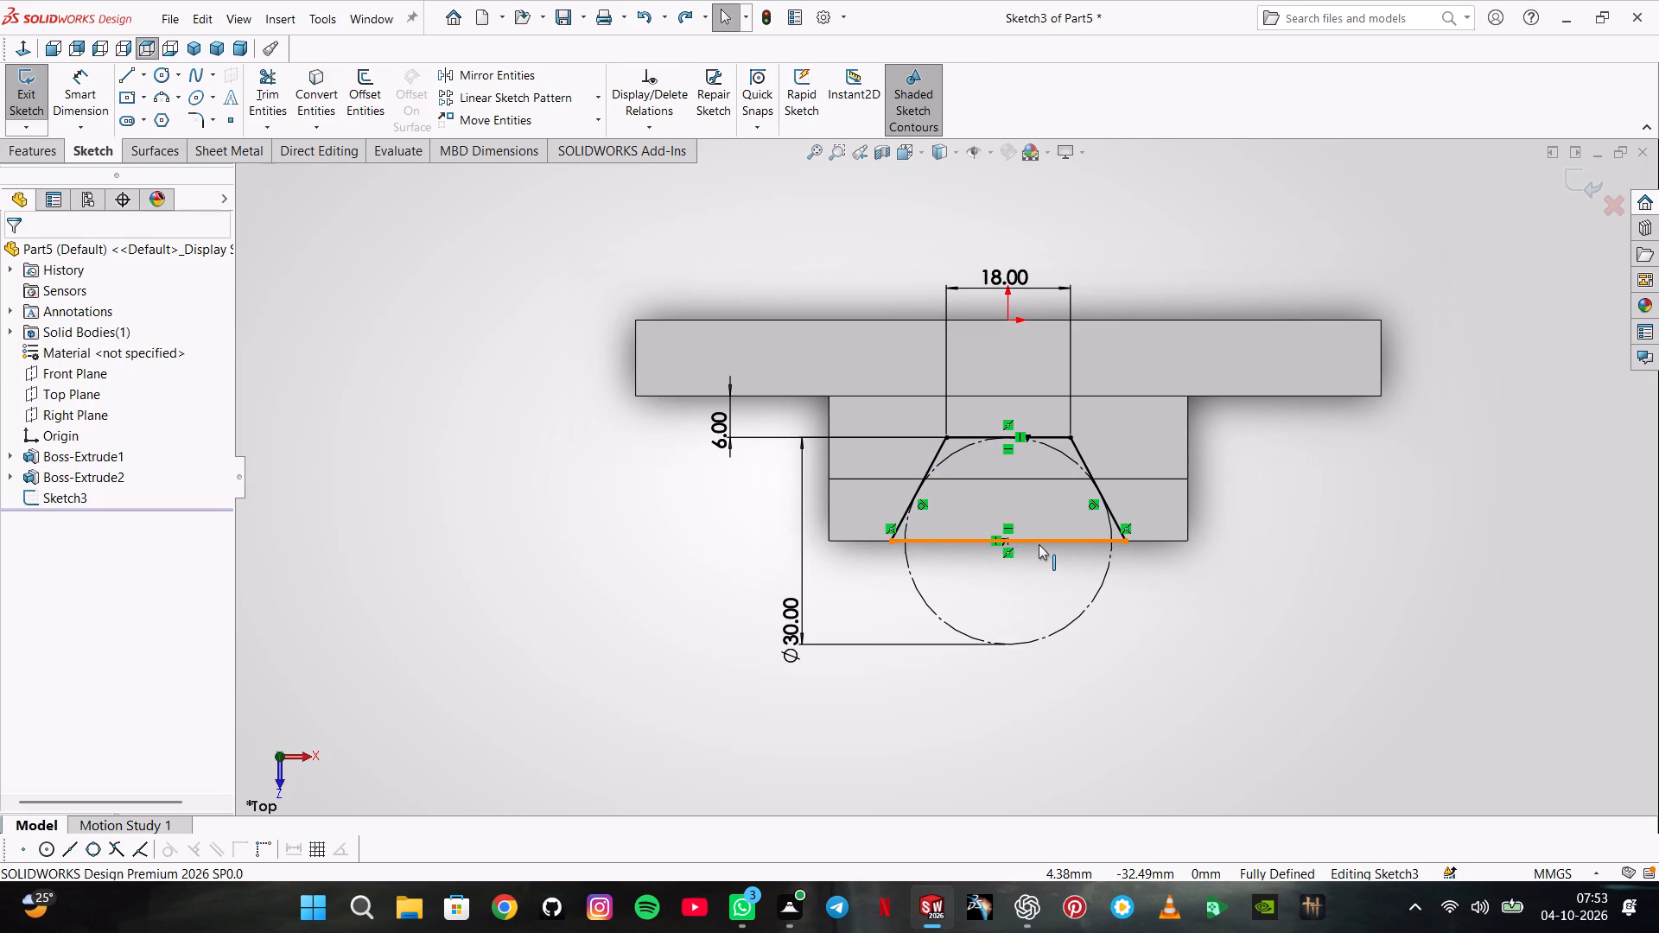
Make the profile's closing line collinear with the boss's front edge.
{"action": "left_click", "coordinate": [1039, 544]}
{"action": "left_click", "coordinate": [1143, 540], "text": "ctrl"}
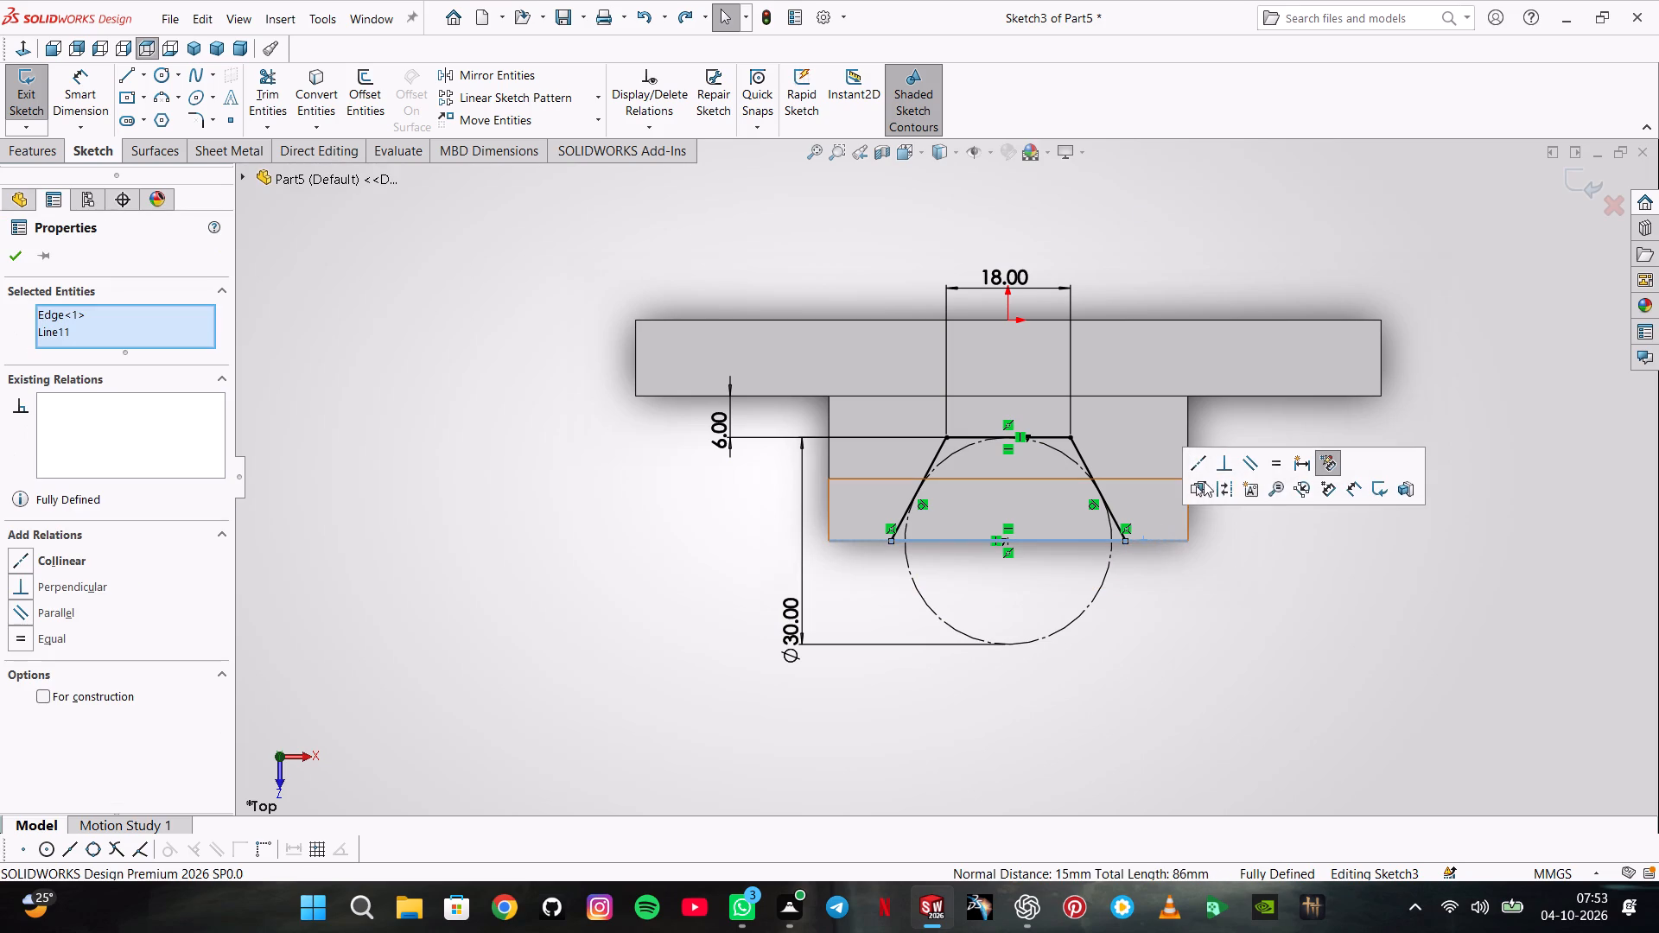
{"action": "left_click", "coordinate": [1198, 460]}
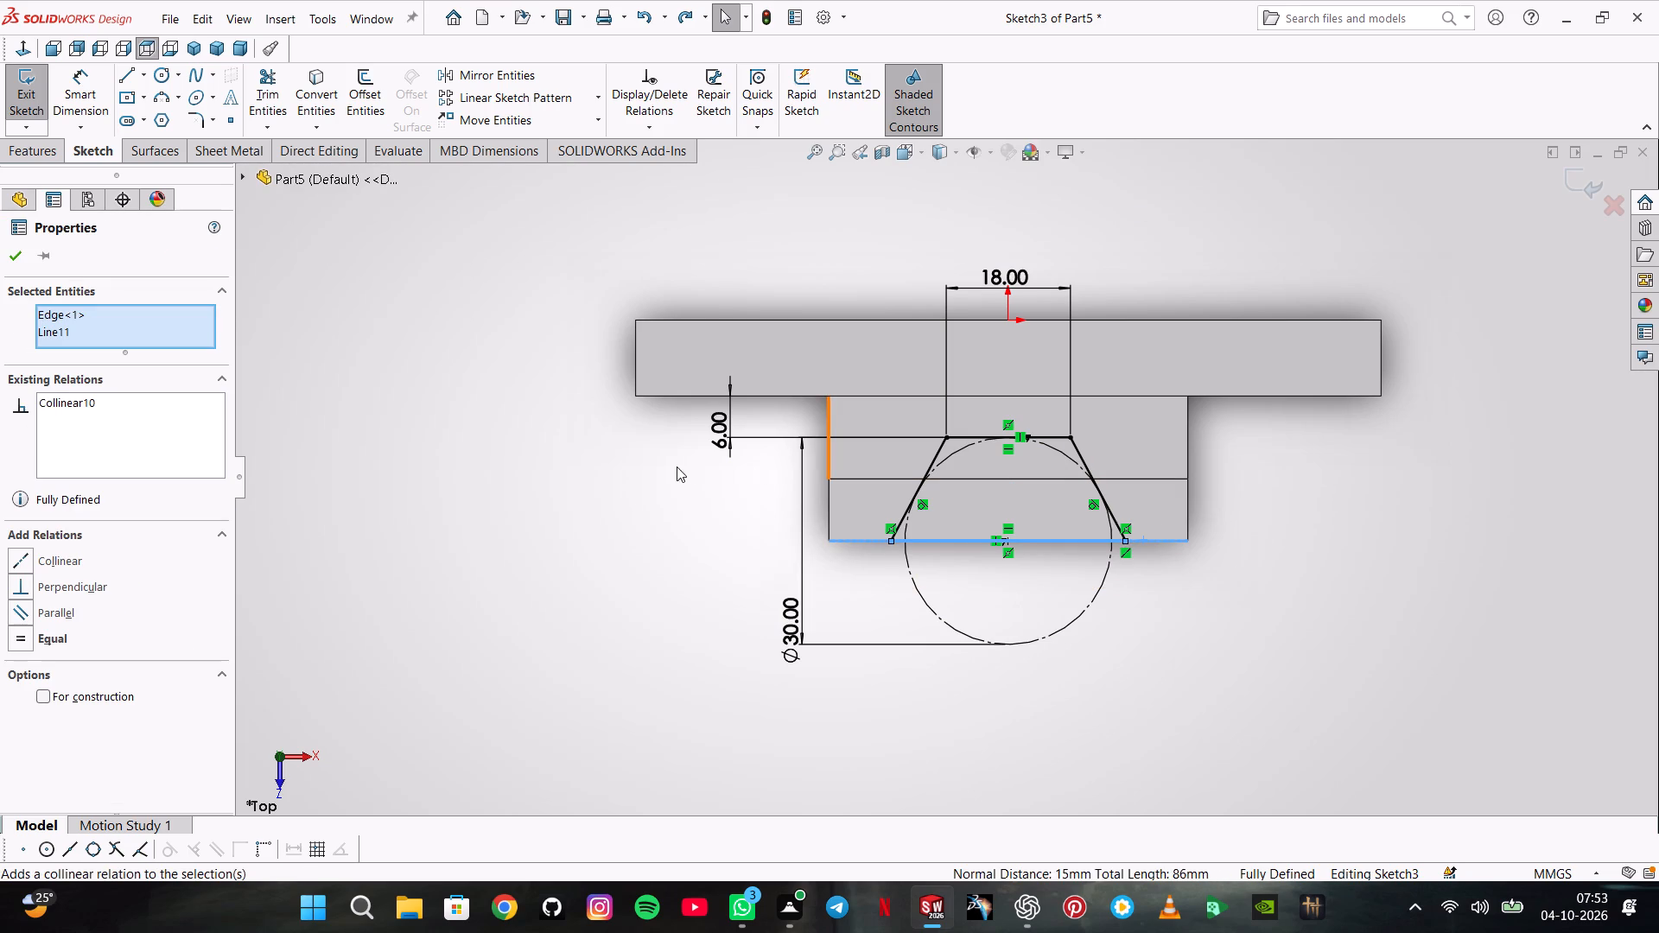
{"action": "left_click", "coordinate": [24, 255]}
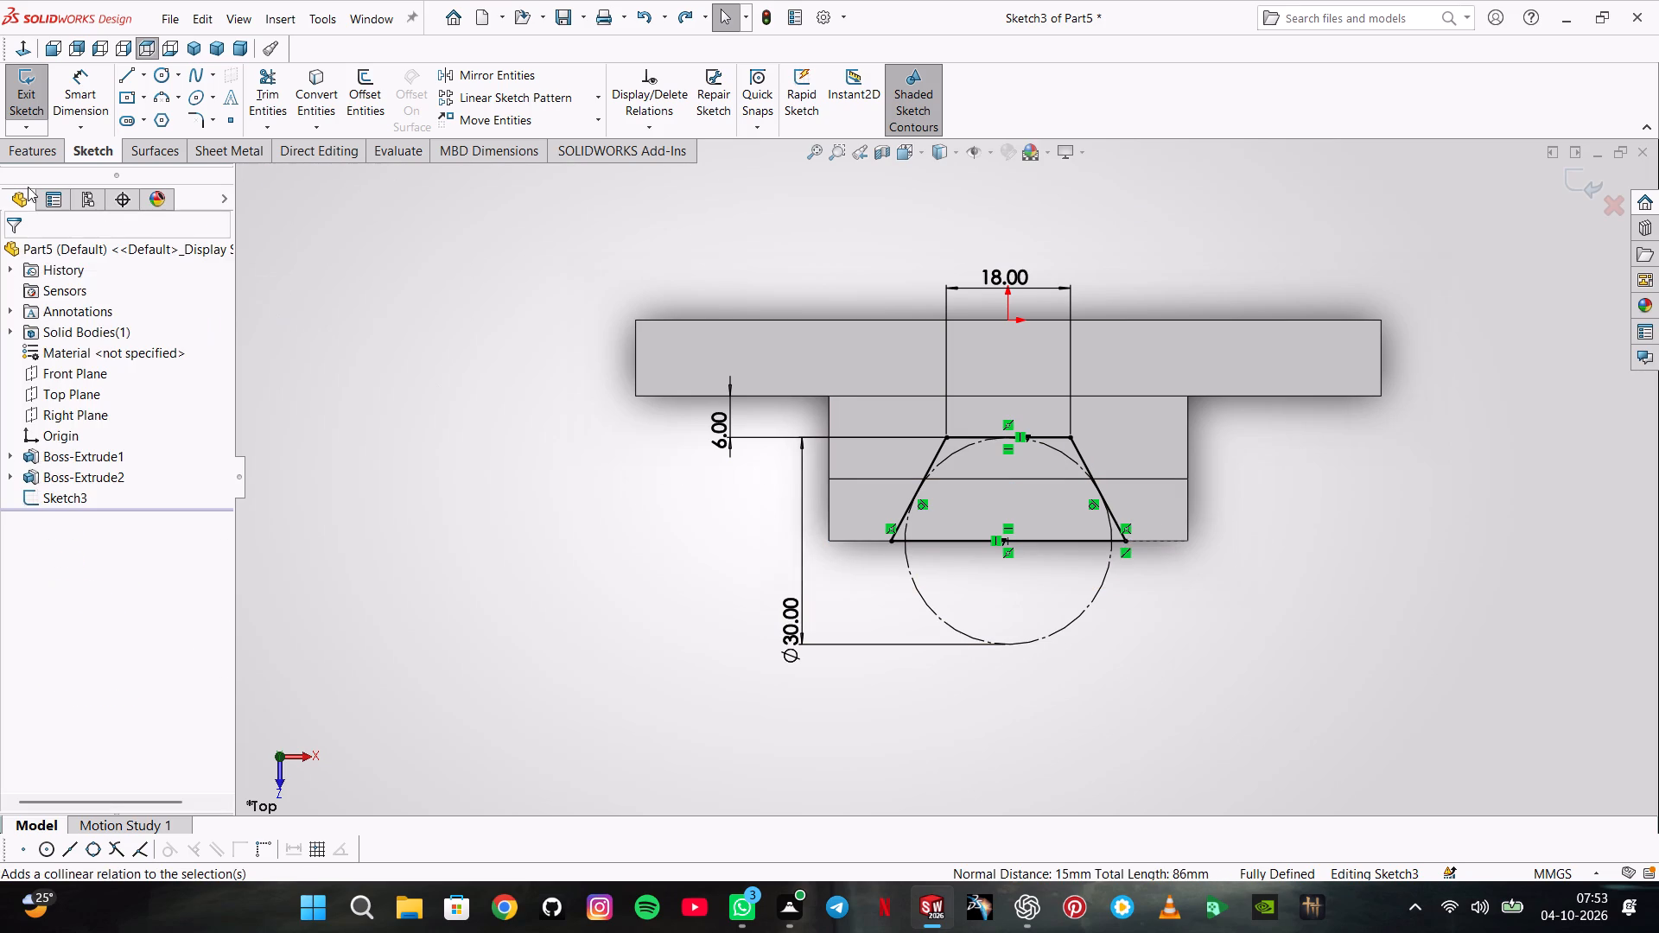
Cut-extrude the tapered profile through the boss as a Mid Plane cut 52 mm deep.
{"action": "left_click", "coordinate": [38, 156]}
{"action": "left_click", "coordinate": [348, 77]}
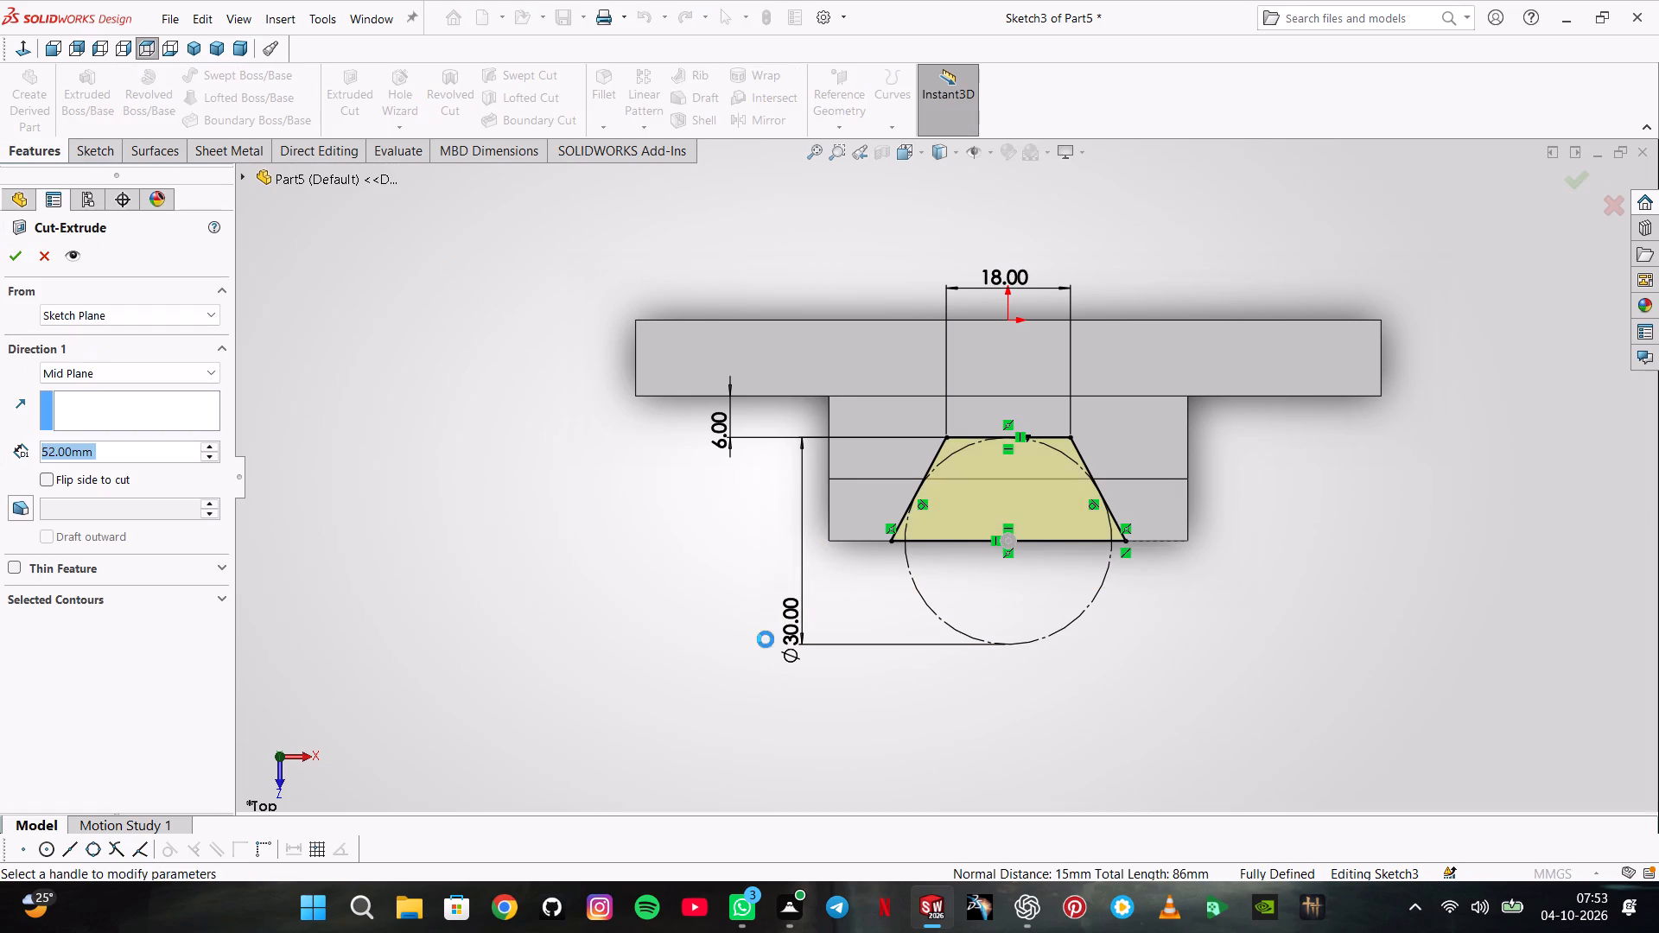
{"action": "middle_click_drag", "start_coordinate": [768, 642], "coordinate": [763, 397]}
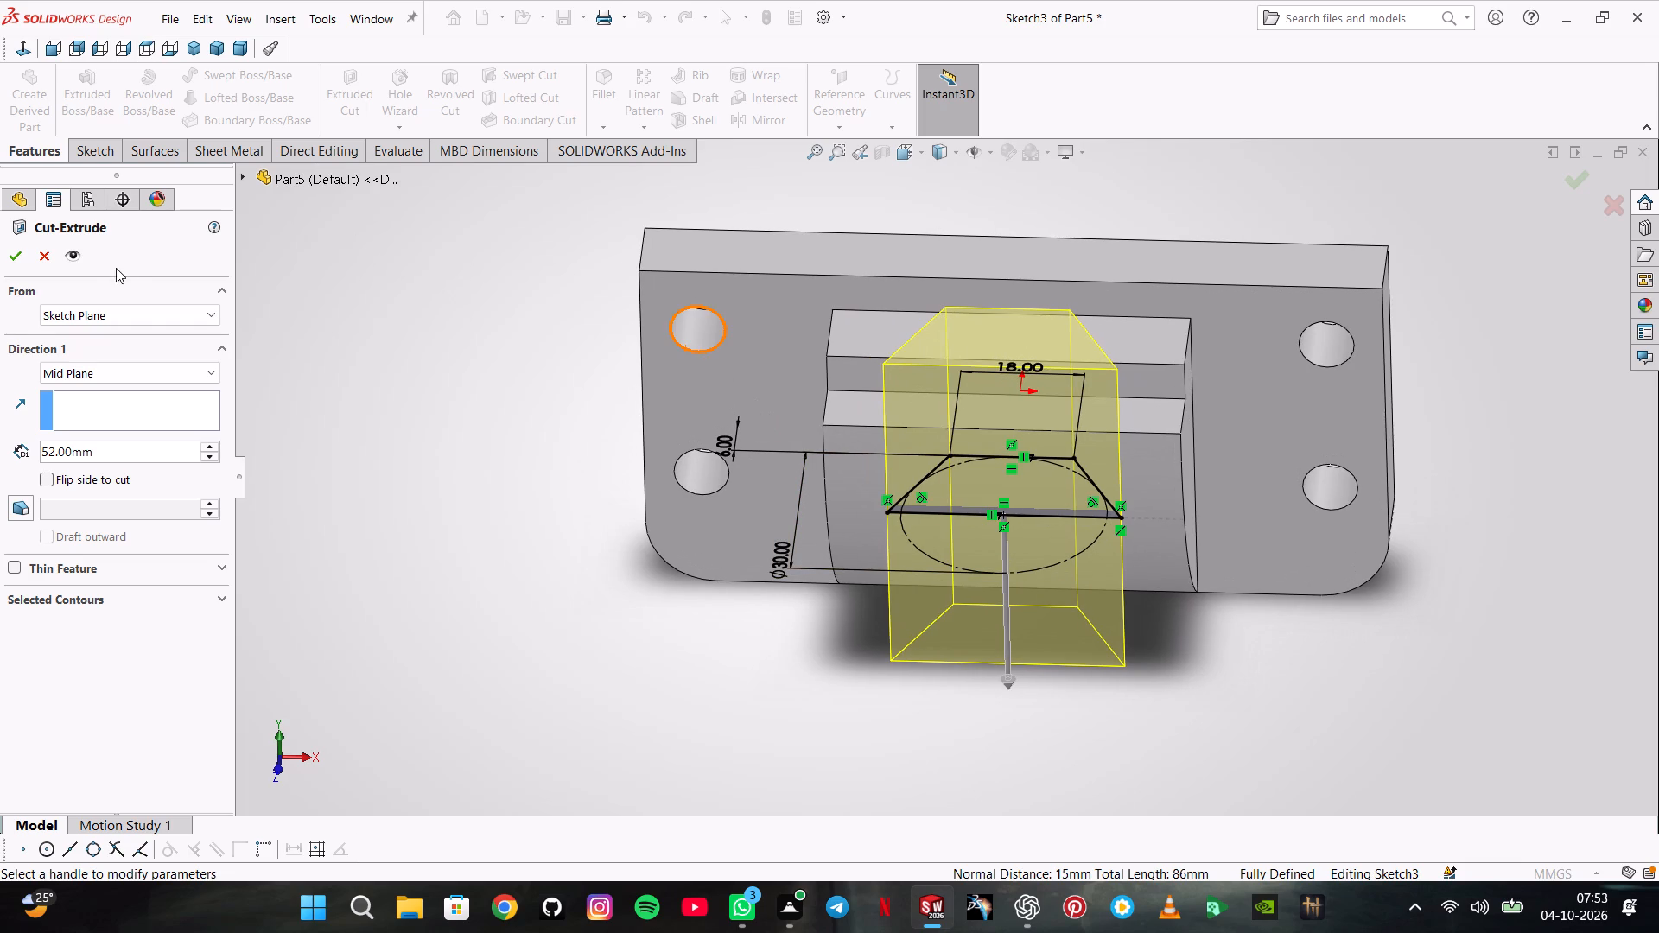
{"action": "middle_click_drag", "start_coordinate": [391, 475], "coordinate": [468, 332]}
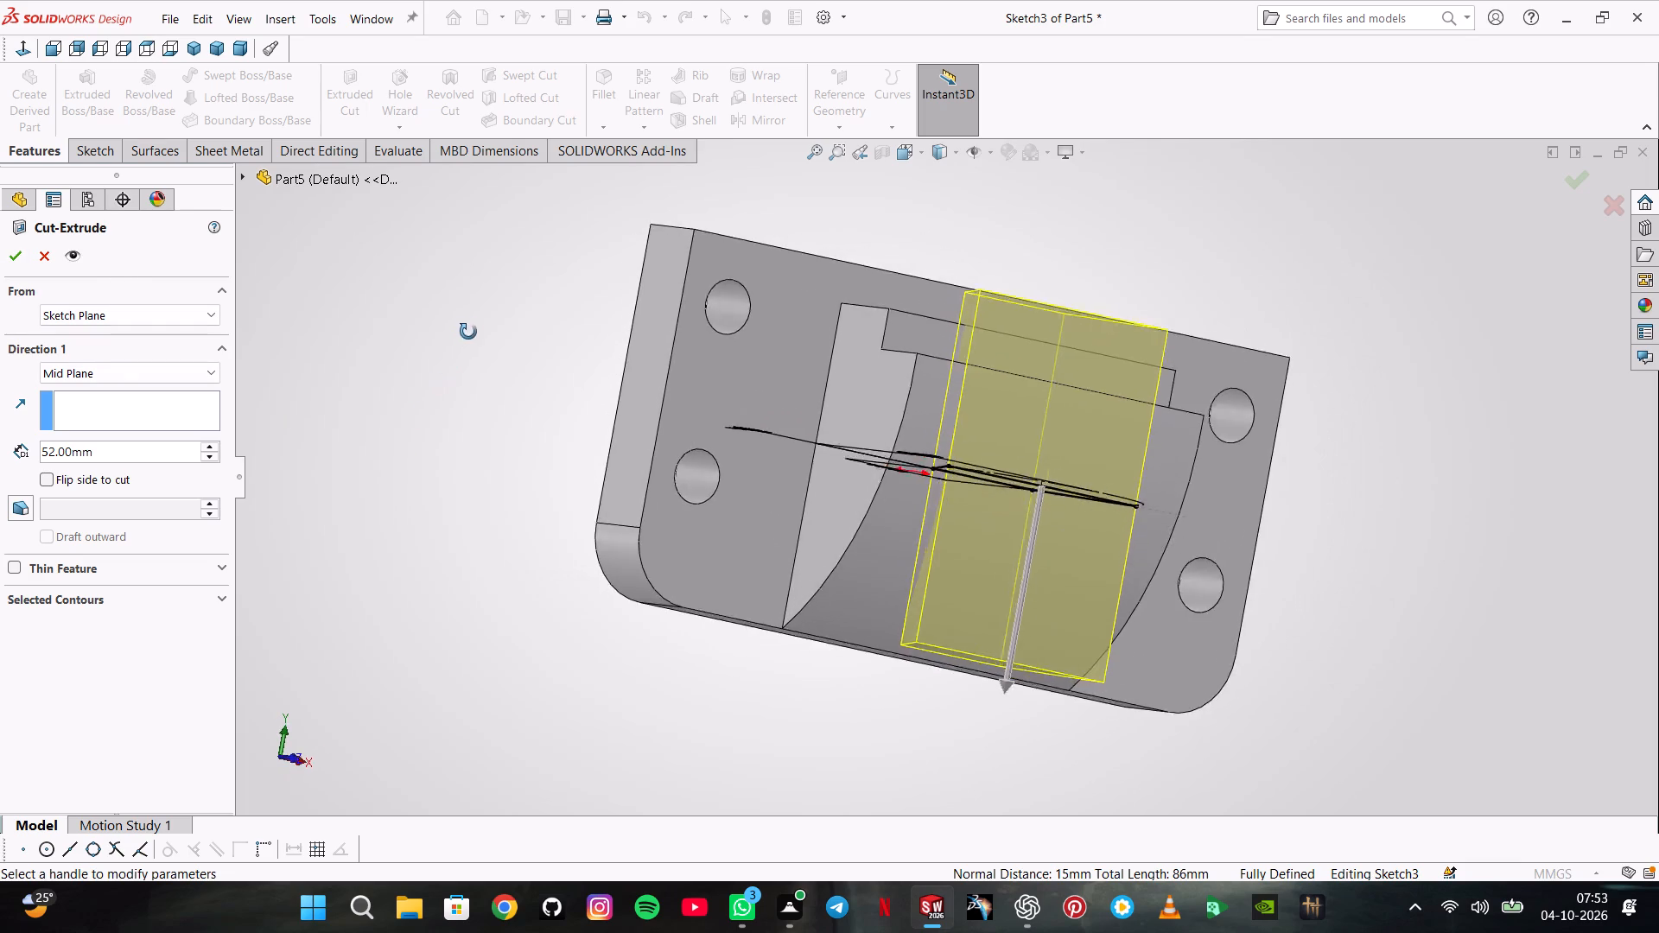
{"action": "middle_click_drag", "start_coordinate": [468, 332], "coordinate": [544, 205]}
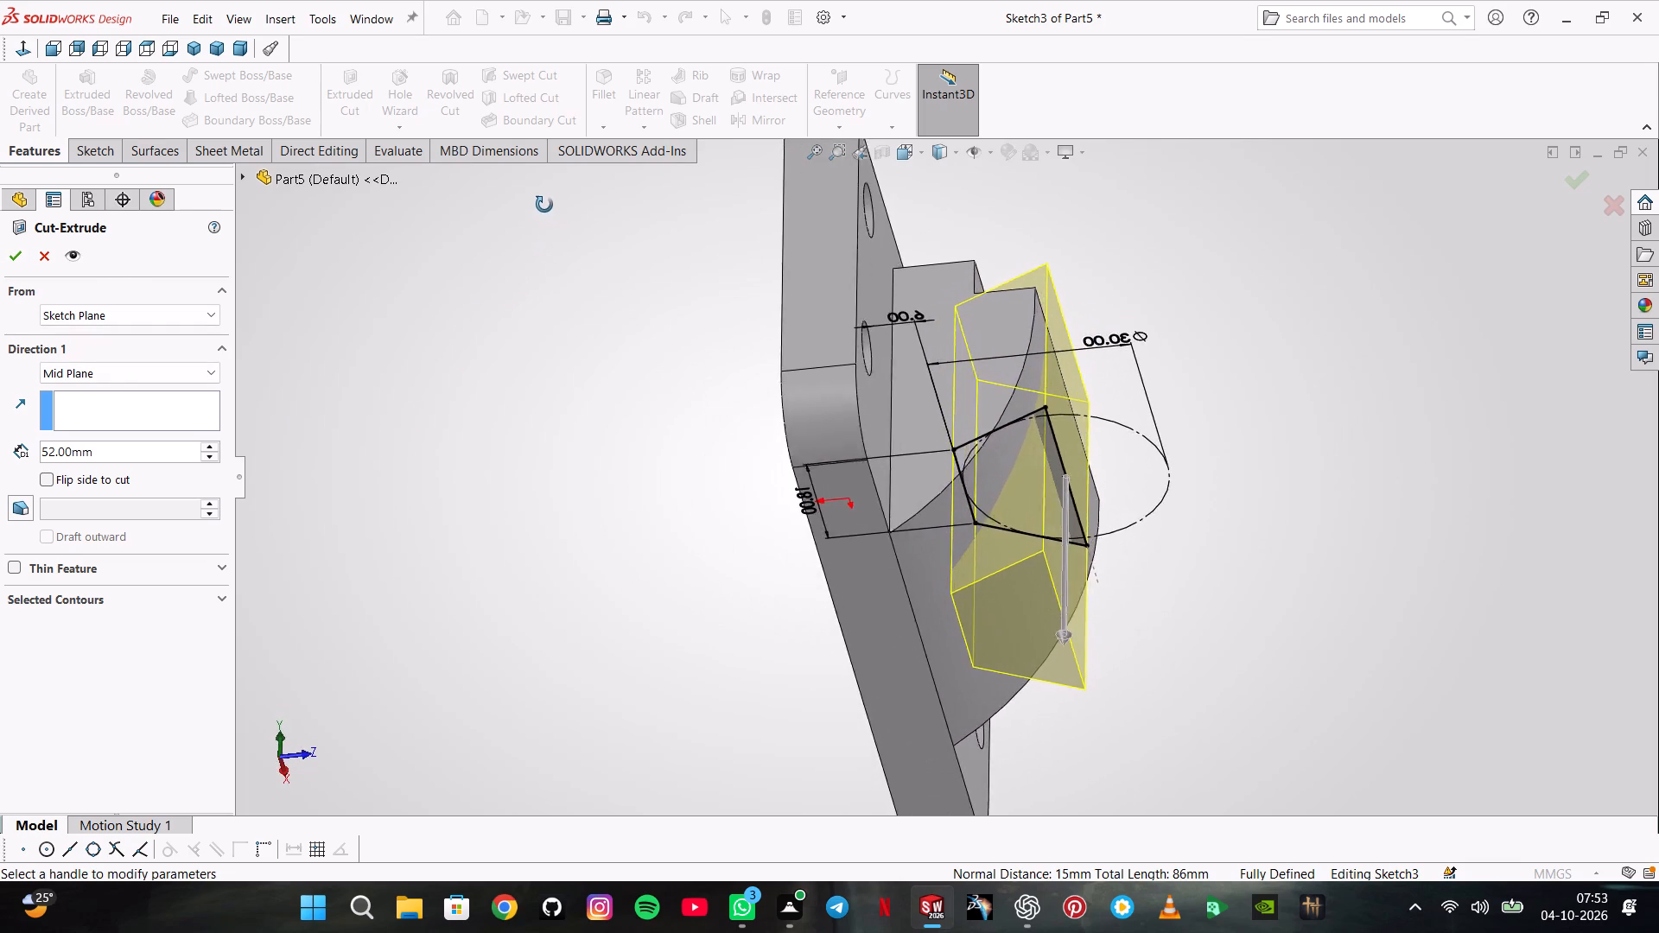
{"action": "middle_click_drag", "start_coordinate": [544, 205], "coordinate": [490, 126]}
{"action": "left_click", "coordinate": [5, 261]}
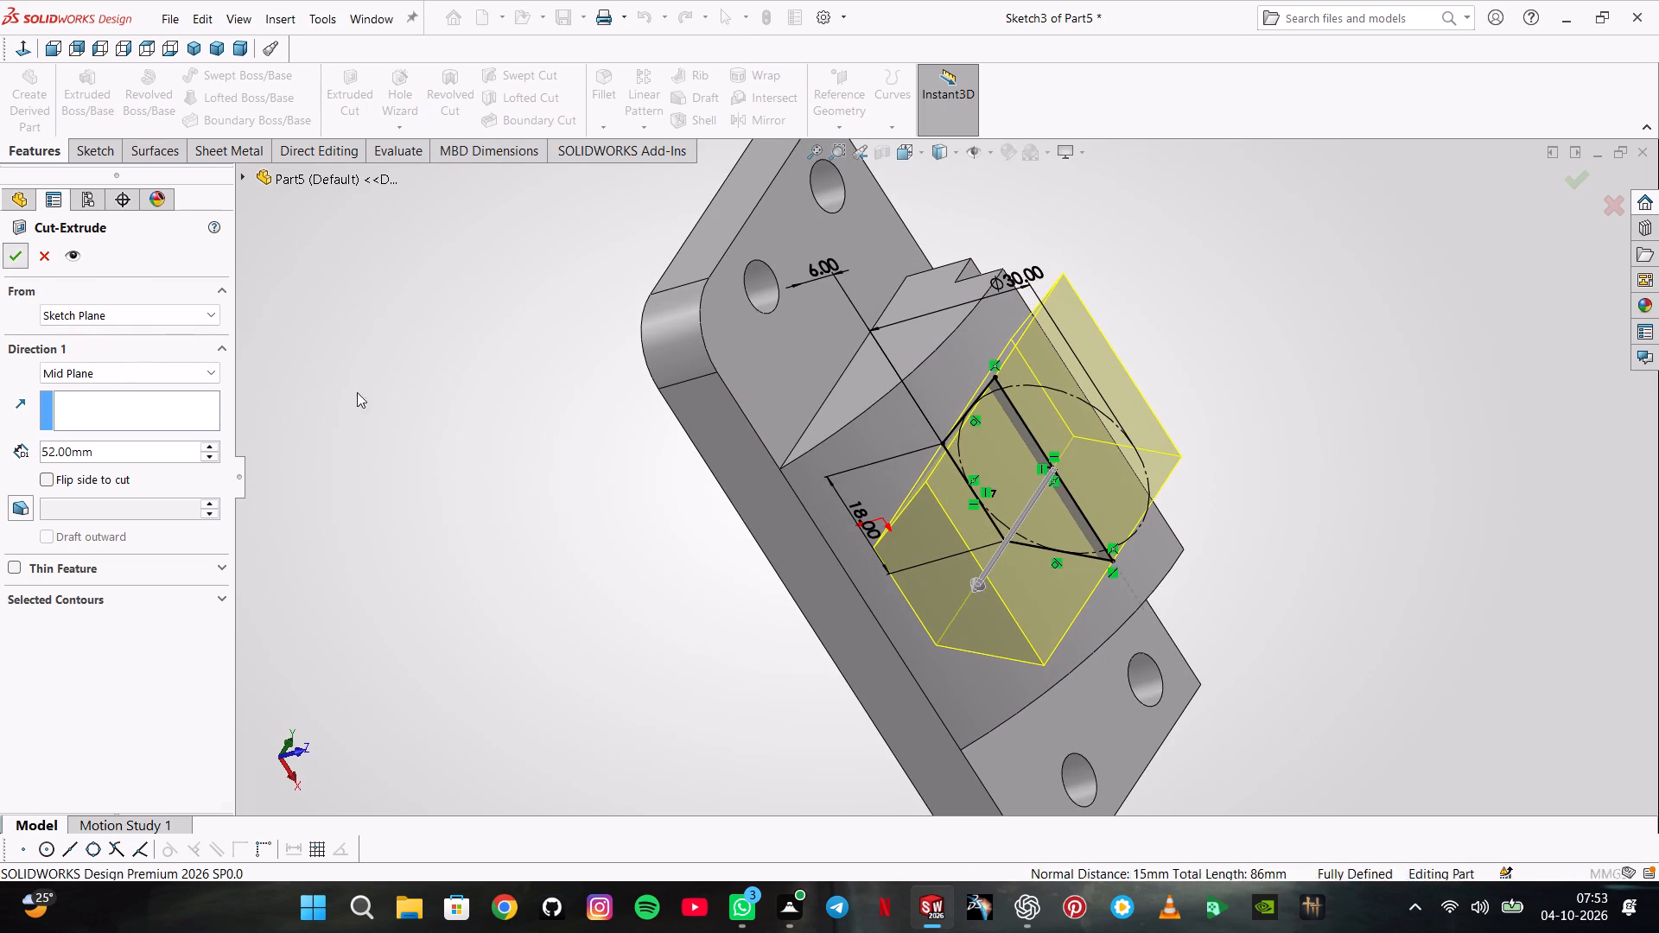
{"action": "left_click", "coordinate": [607, 434]}
Examine the tapered cut and its edge along the top front of the boss from several angles.
{"action": "middle_click_drag", "start_coordinate": [679, 514], "coordinate": [594, 609]}
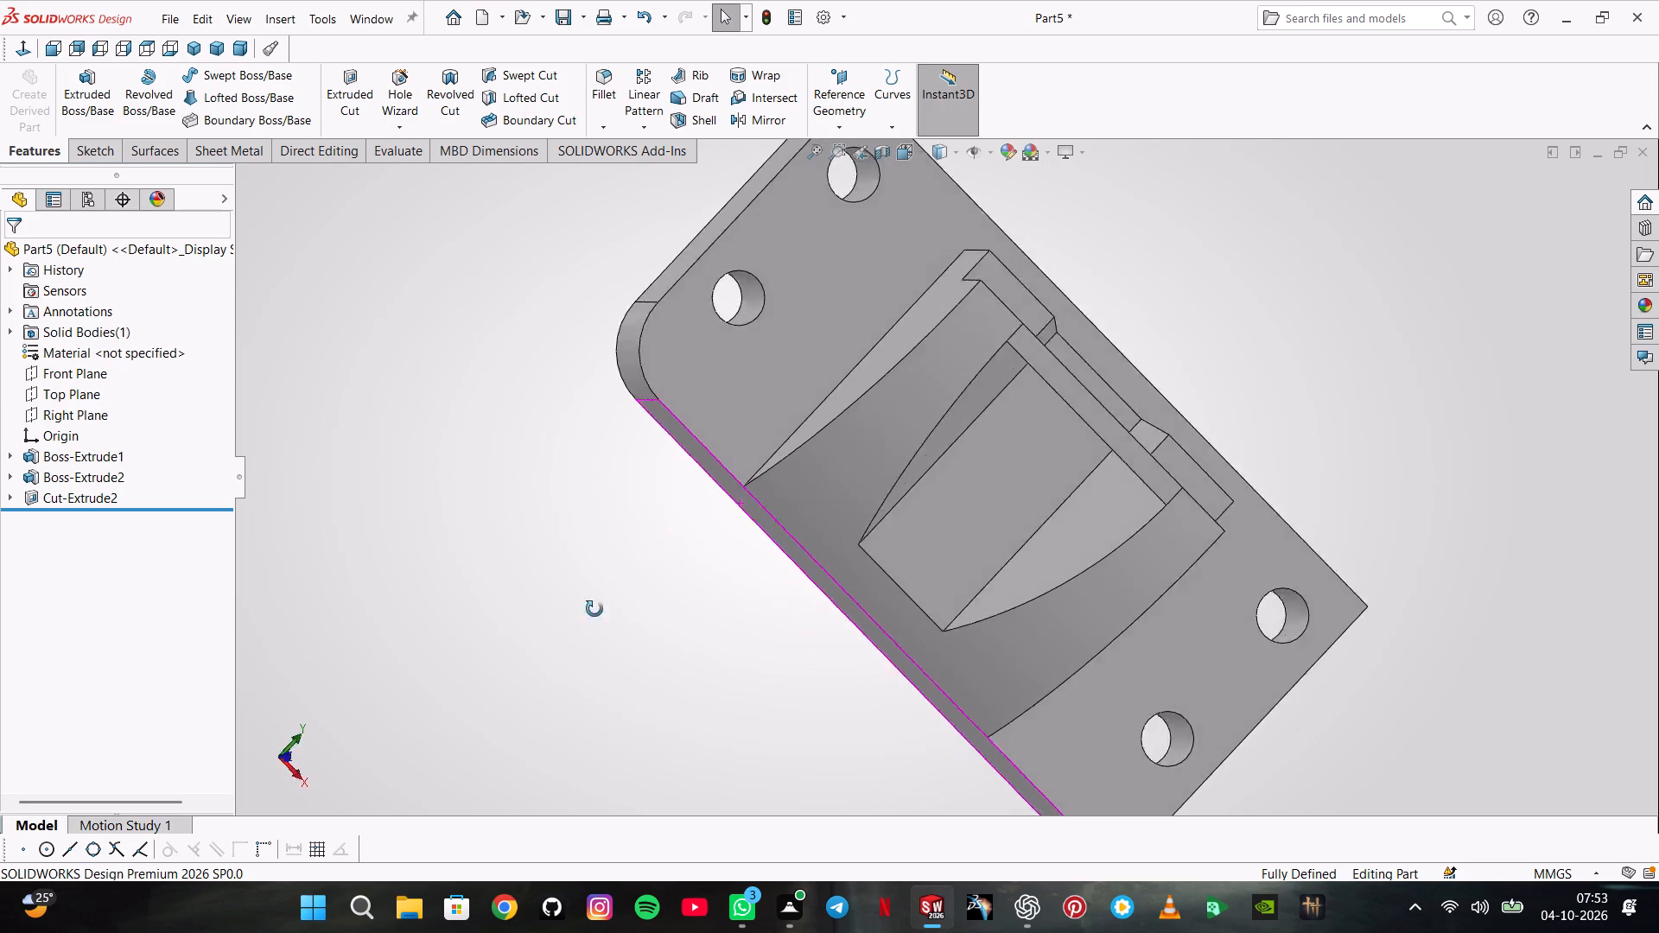
{"action": "middle_click_drag", "start_coordinate": [594, 609], "coordinate": [550, 508]}
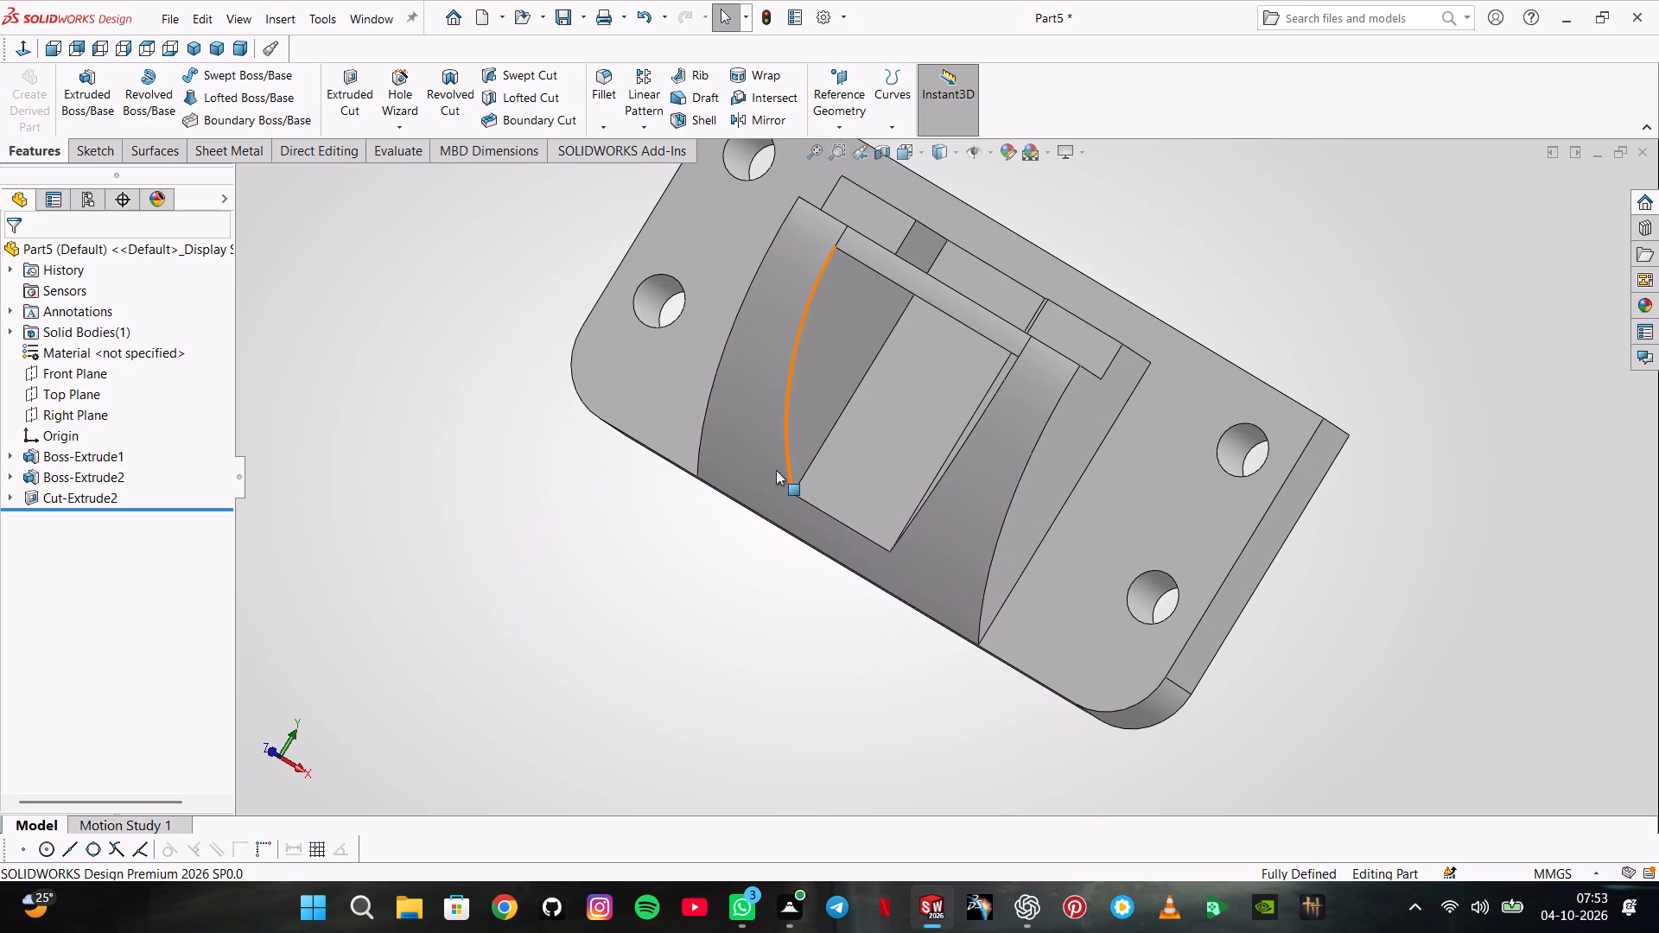
{"action": "middle_click_drag", "start_coordinate": [776, 472], "coordinate": [855, 321]}
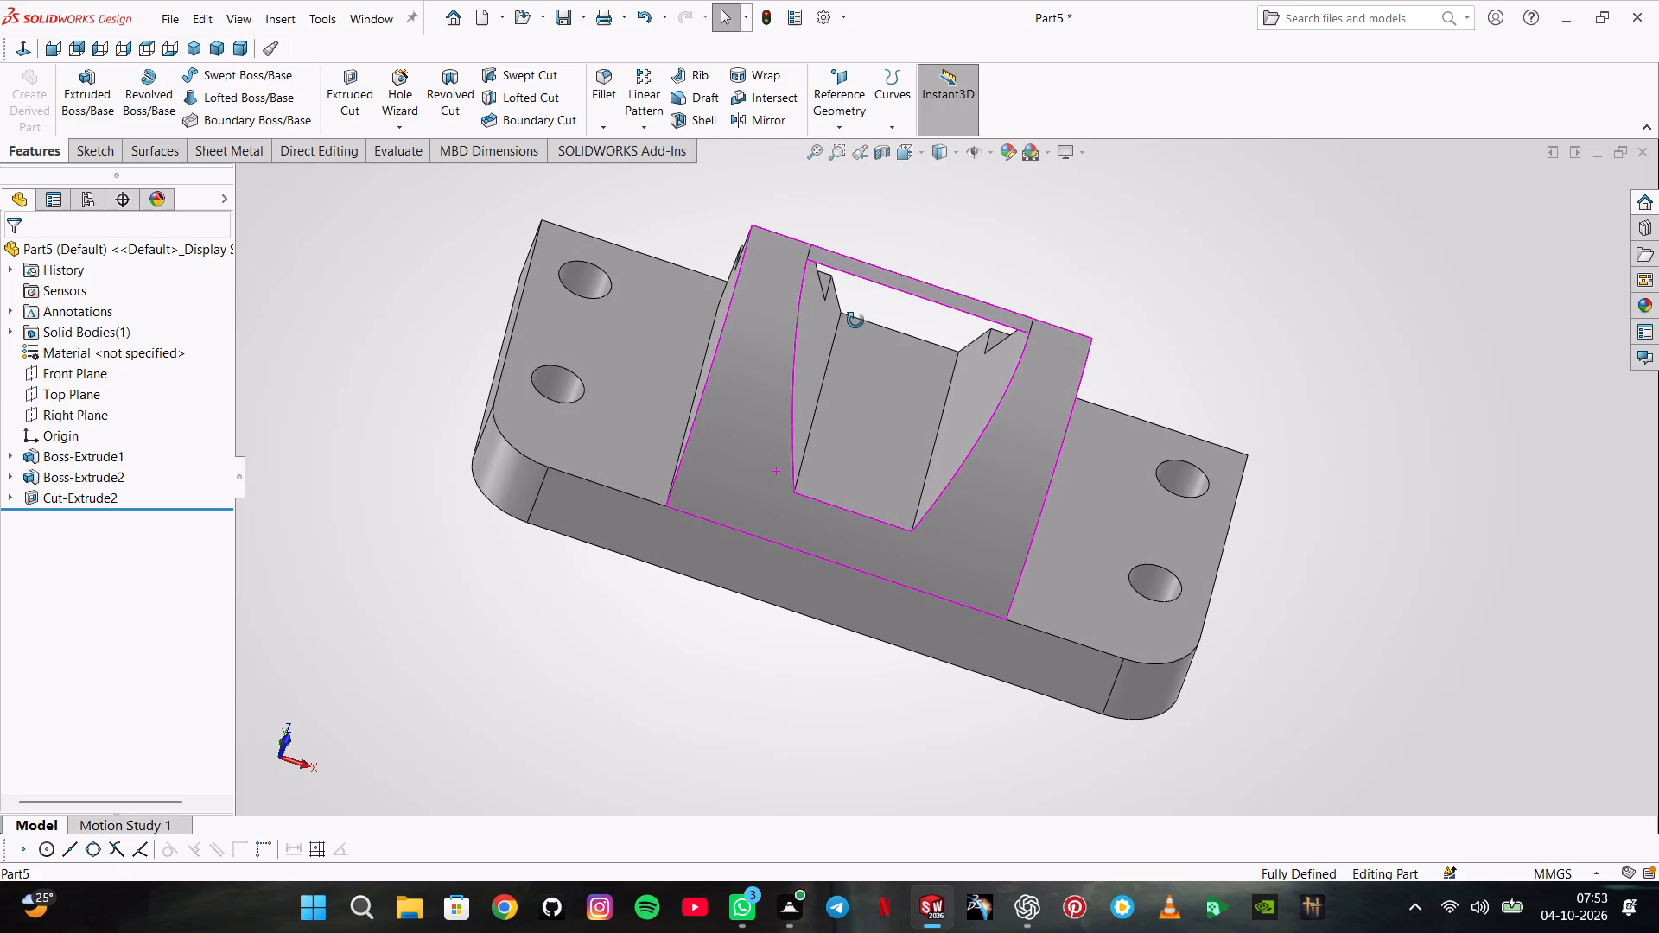
{"action": "middle_click_drag", "start_coordinate": [855, 321], "coordinate": [855, 323]}
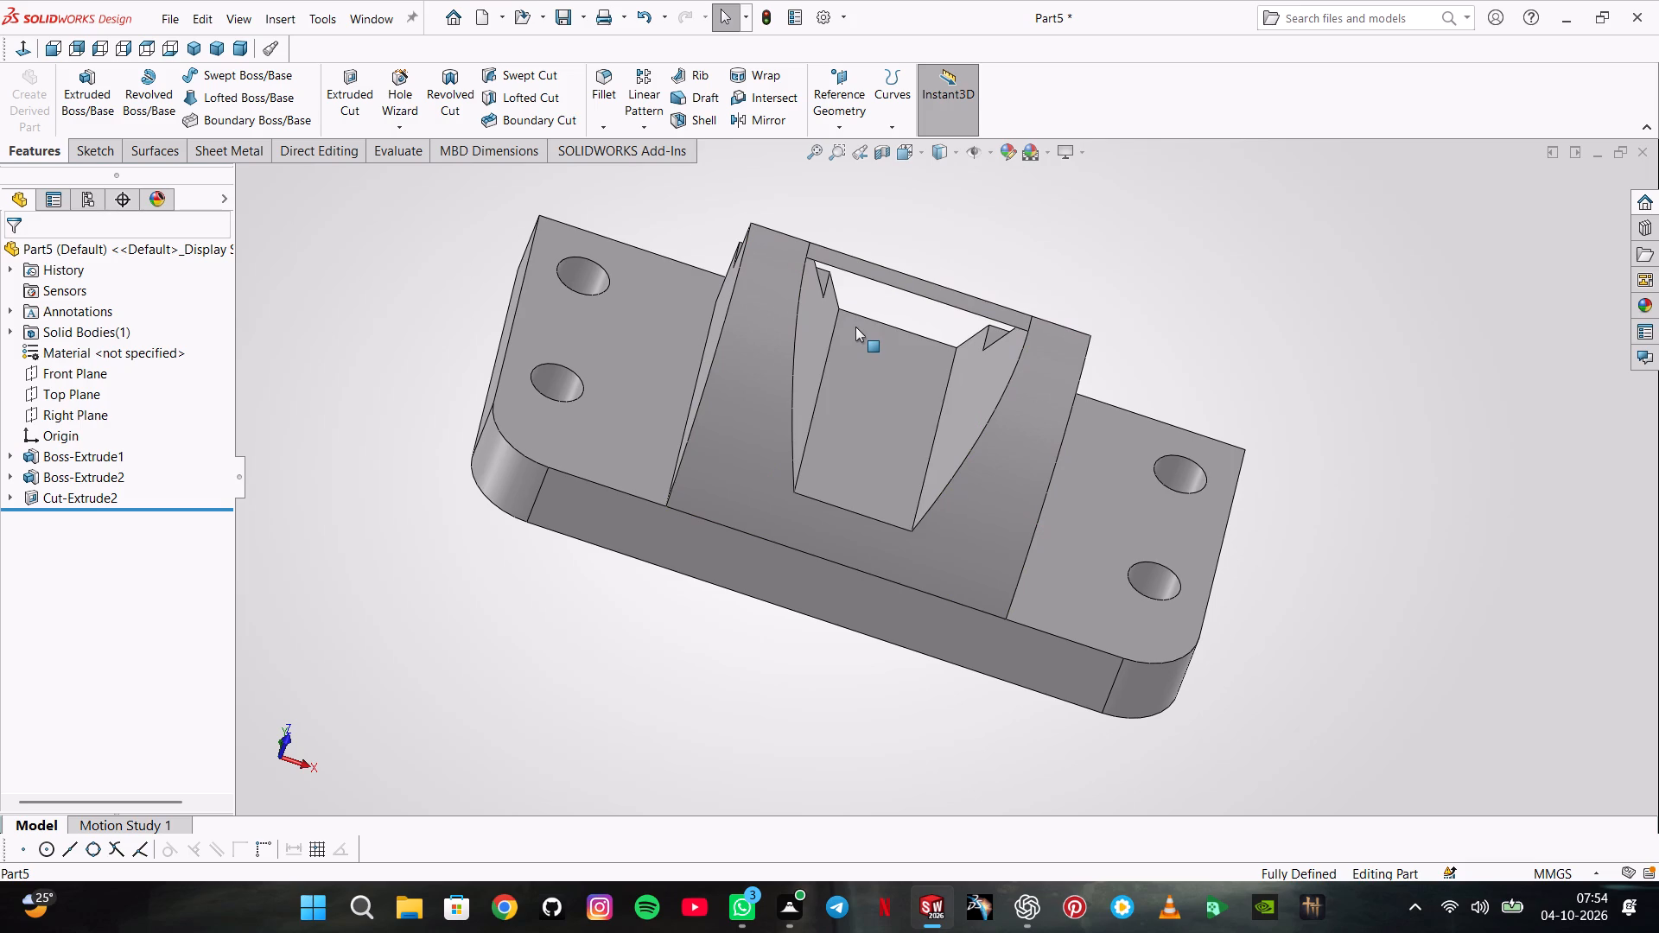
{"action": "left_click", "coordinate": [874, 280]}
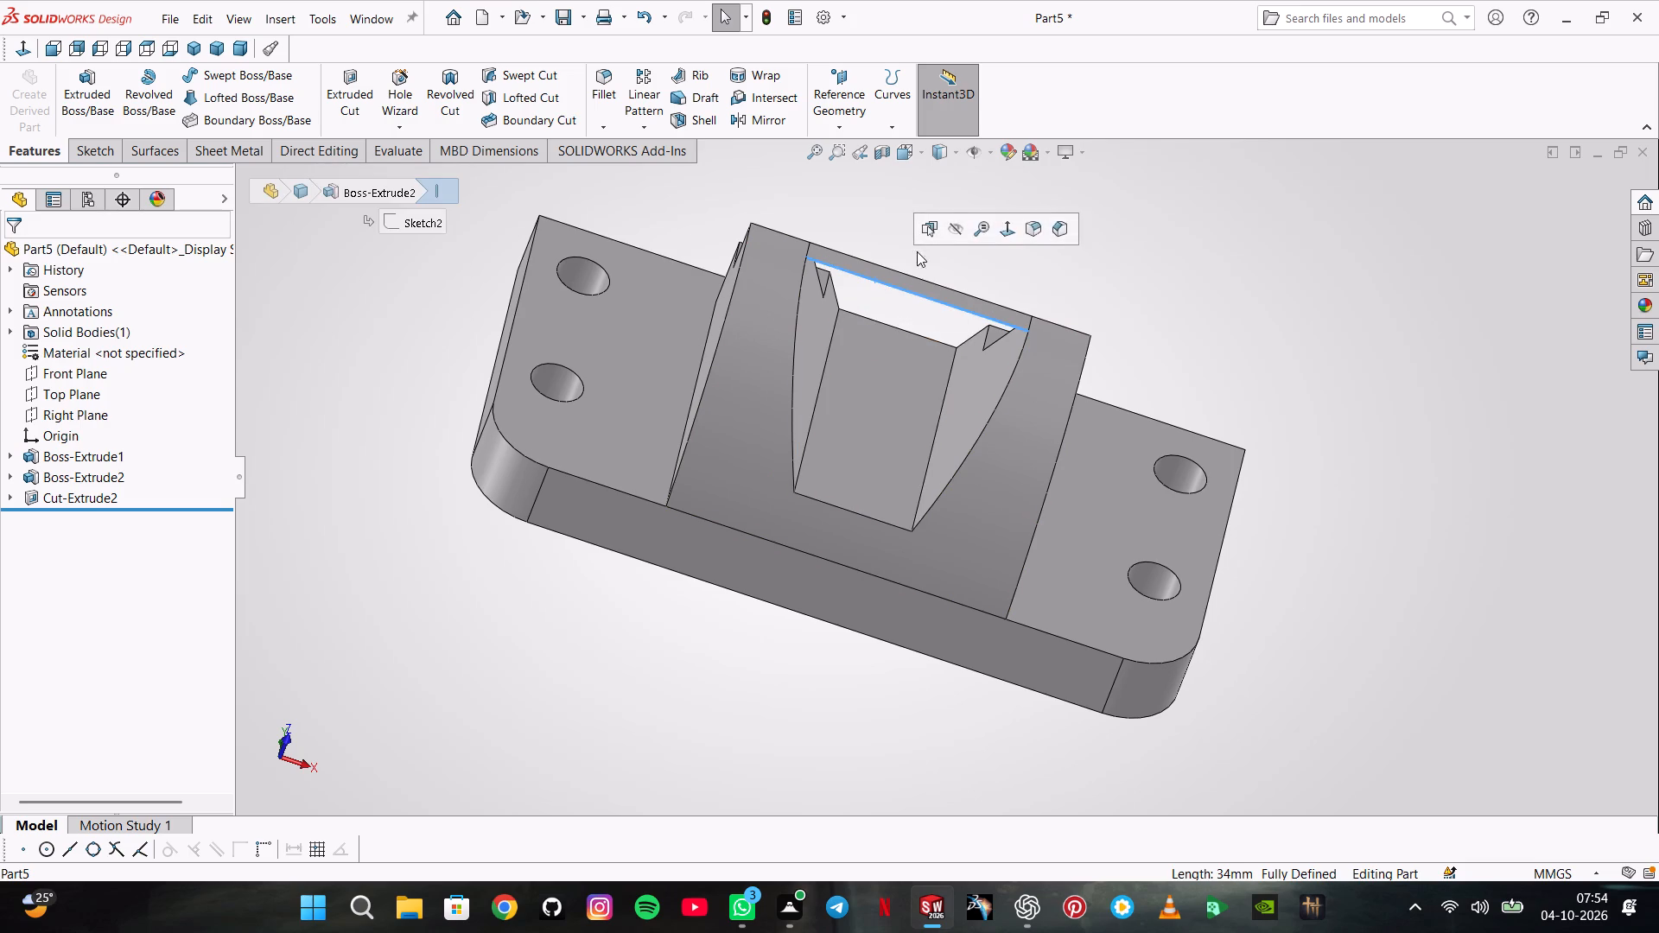
{"action": "left_click", "coordinate": [870, 219]}
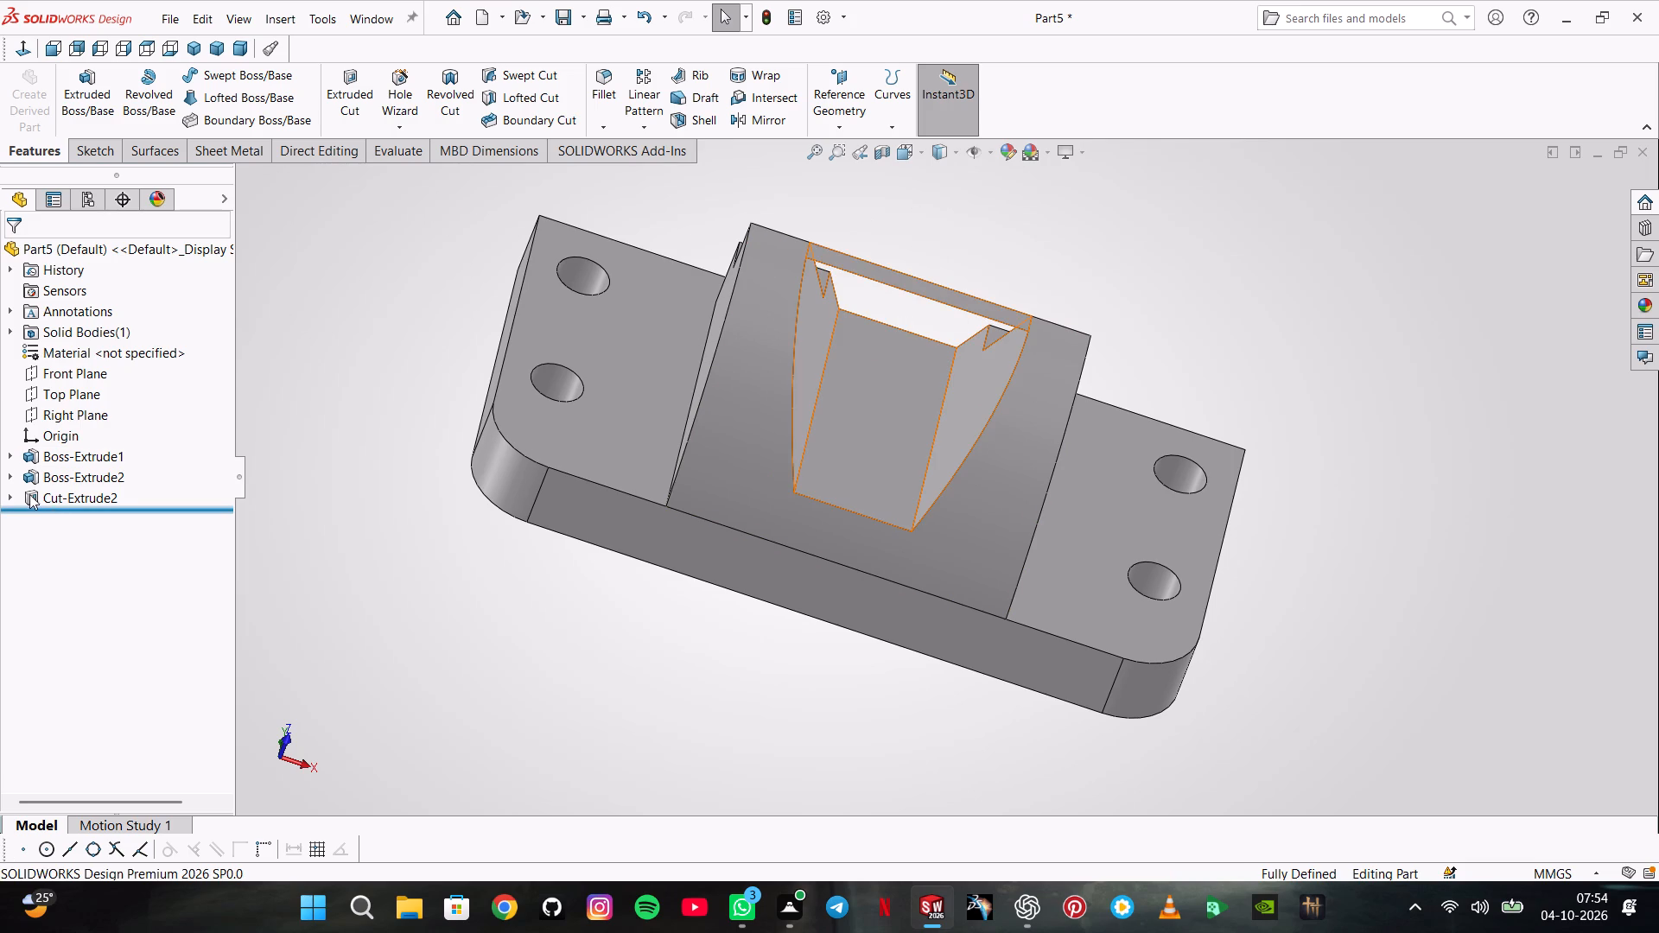
Reopen the tapered cut's sketch and delete the collinear relation between the closing line and the boss's front edge.
{"action": "left_click", "coordinate": [10, 493]}
{"action": "left_click", "coordinate": [65, 519]}
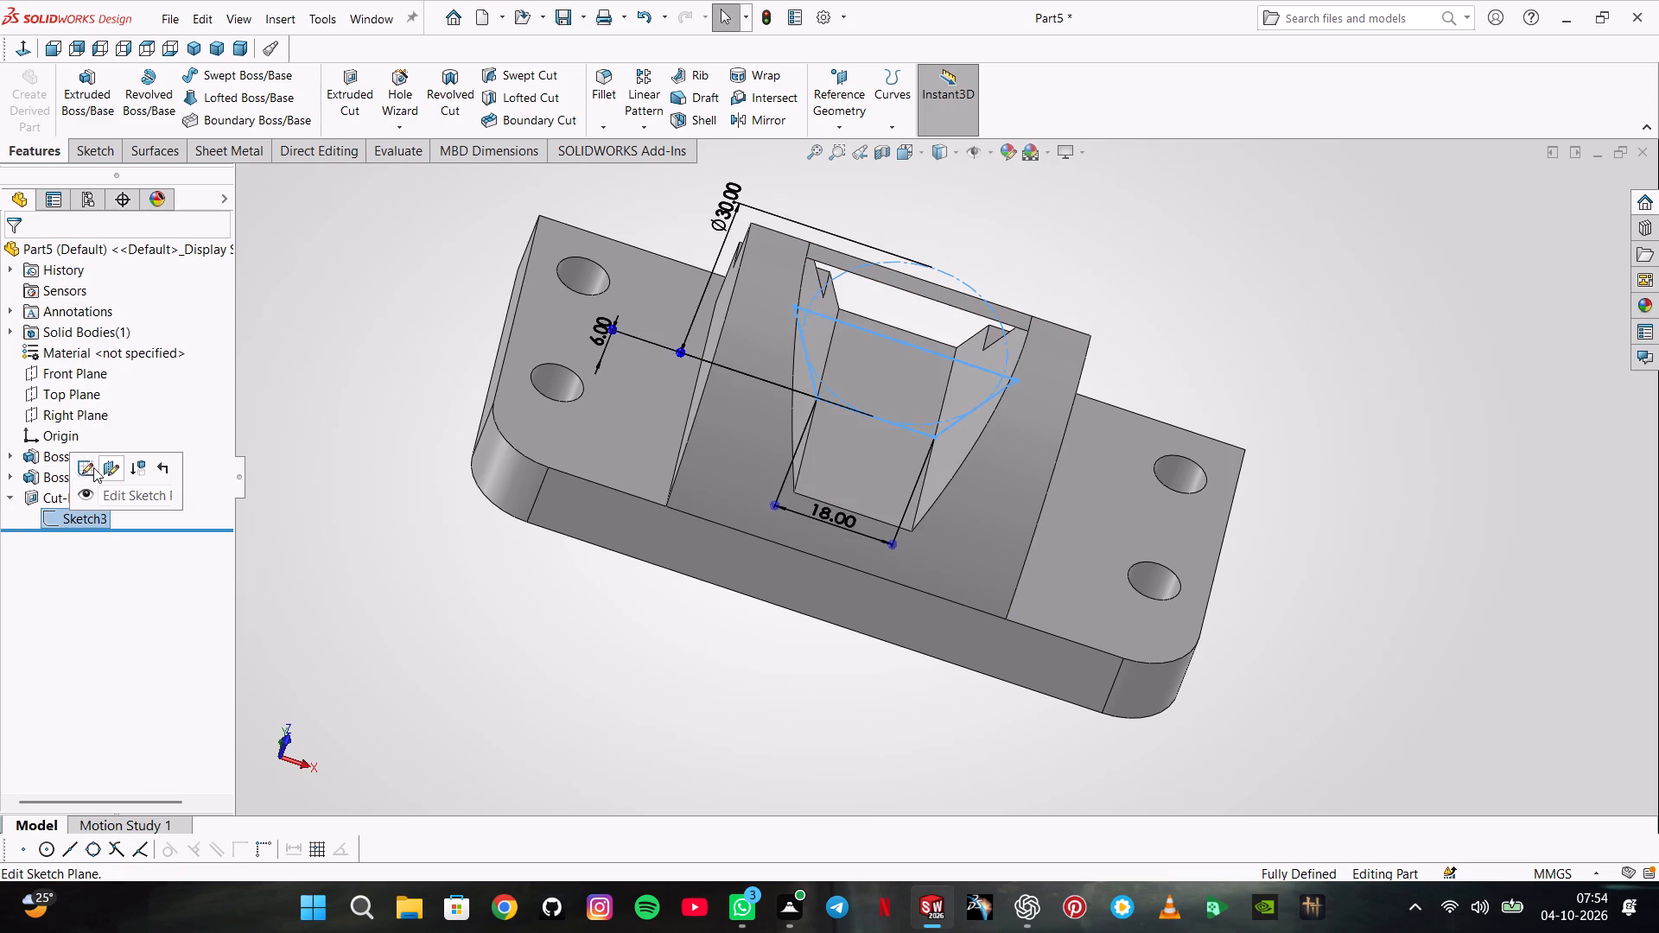
{"action": "left_click", "coordinate": [88, 466]}
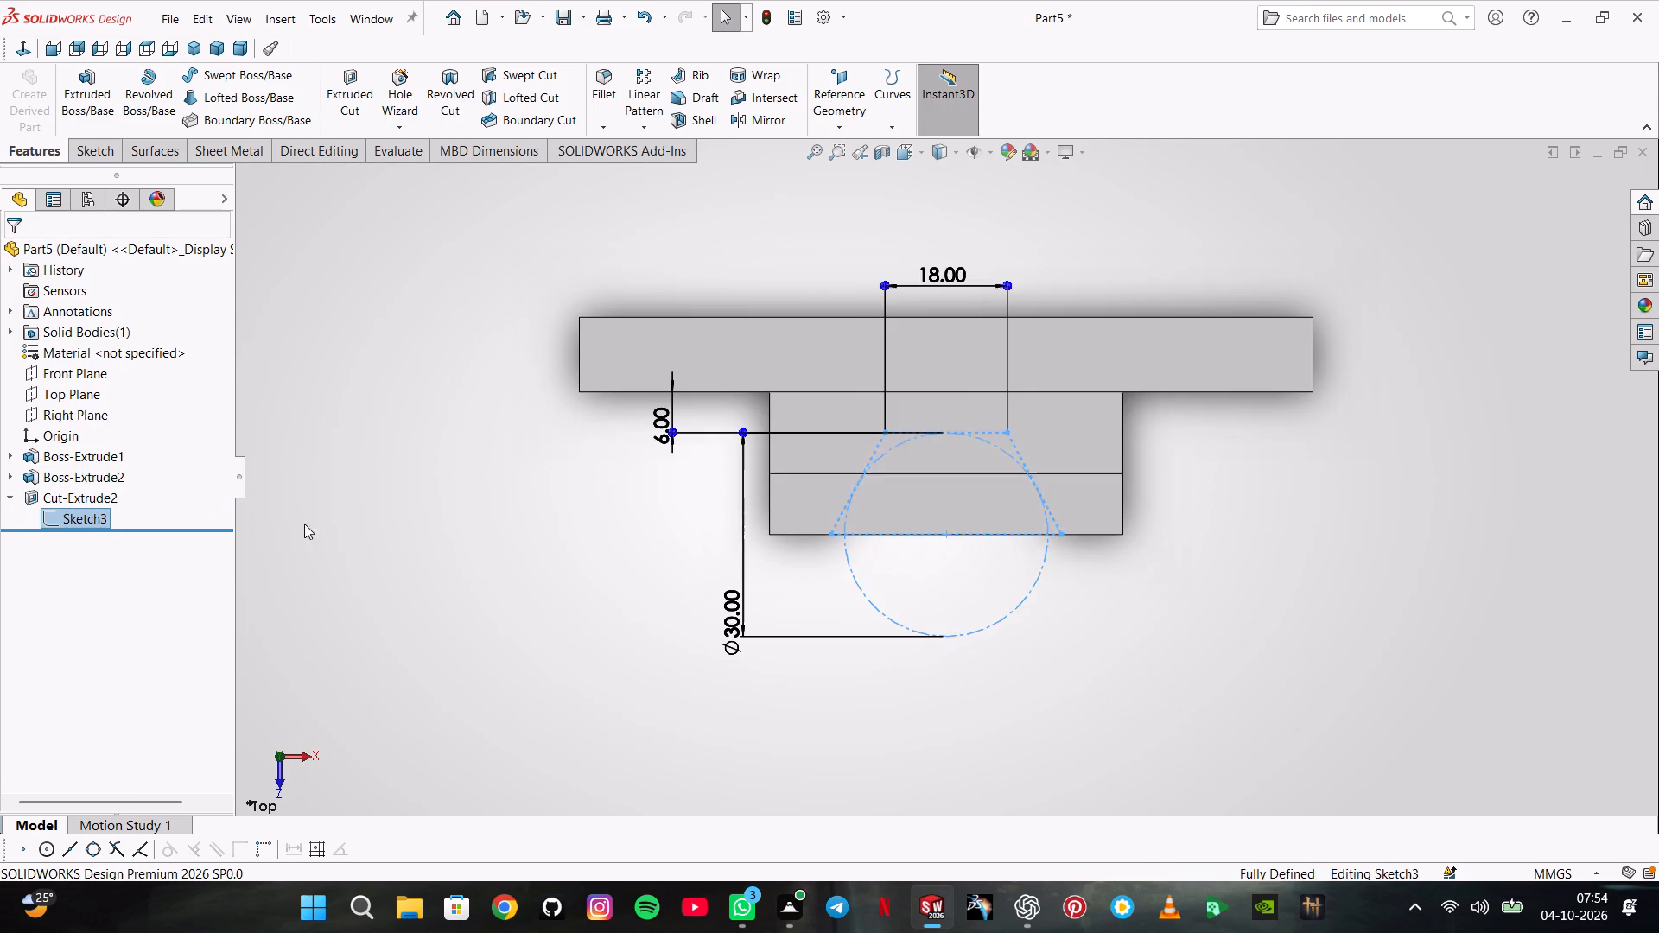
{"action": "left_click_drag", "start_coordinate": [911, 534], "coordinate": [912, 557]}
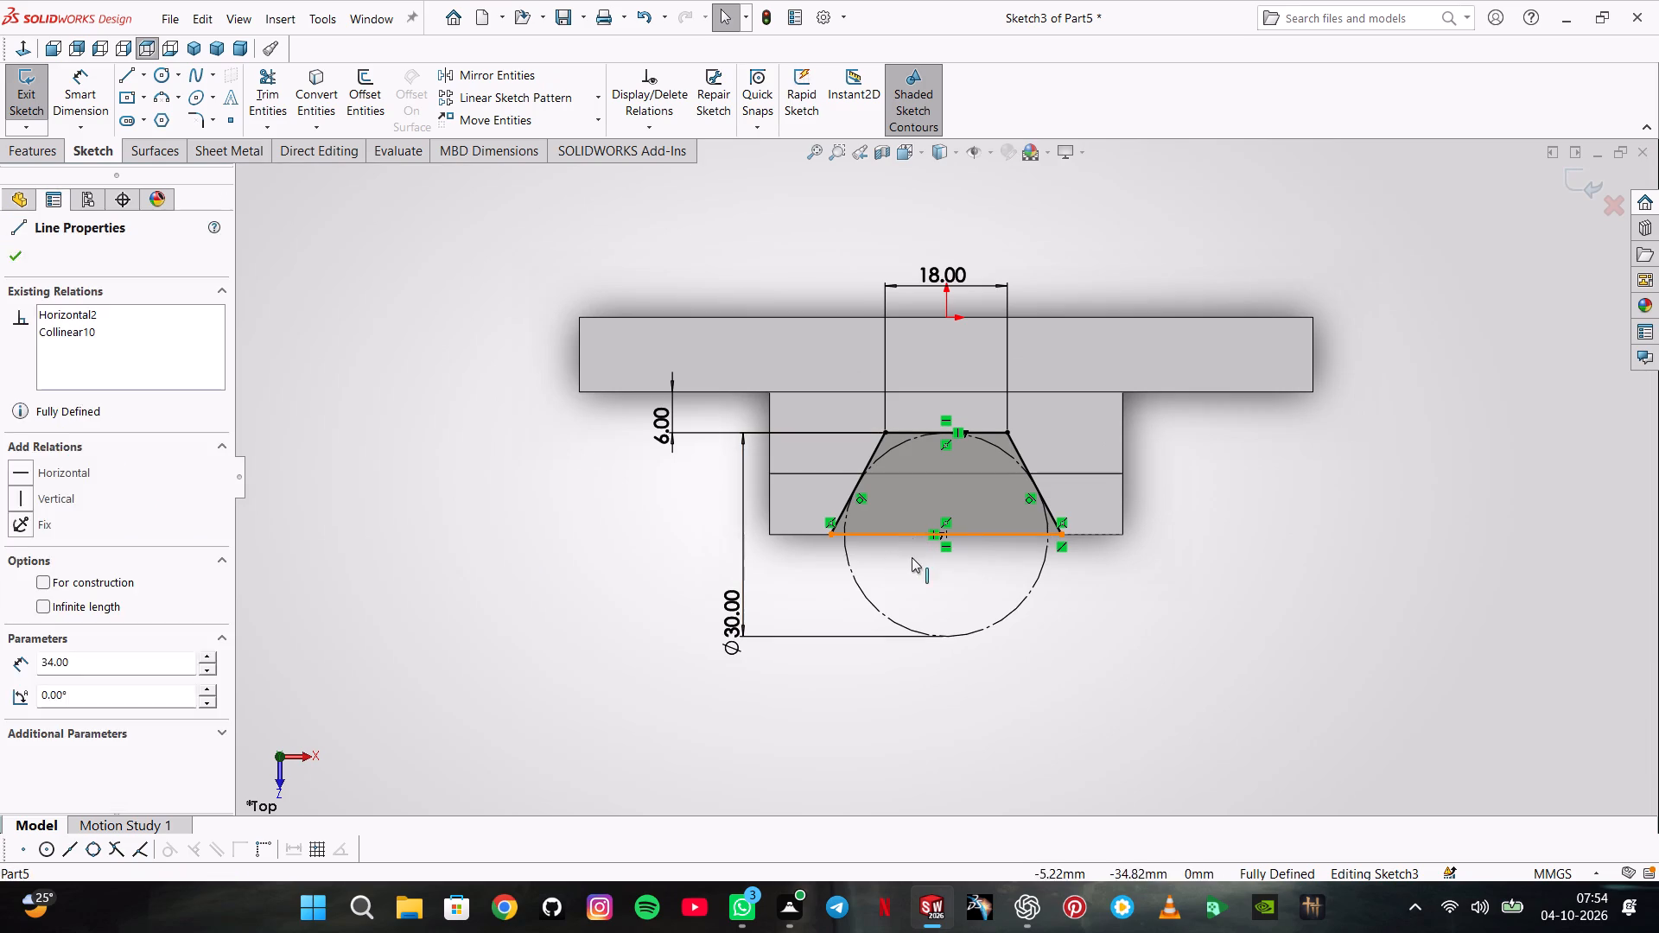
{"action": "left_click_drag", "start_coordinate": [912, 557], "coordinate": [914, 573]}
{"action": "left_click", "coordinate": [594, 528]}
{"action": "key", "text": "grave"}
{"action": "key", "text": "grave"}
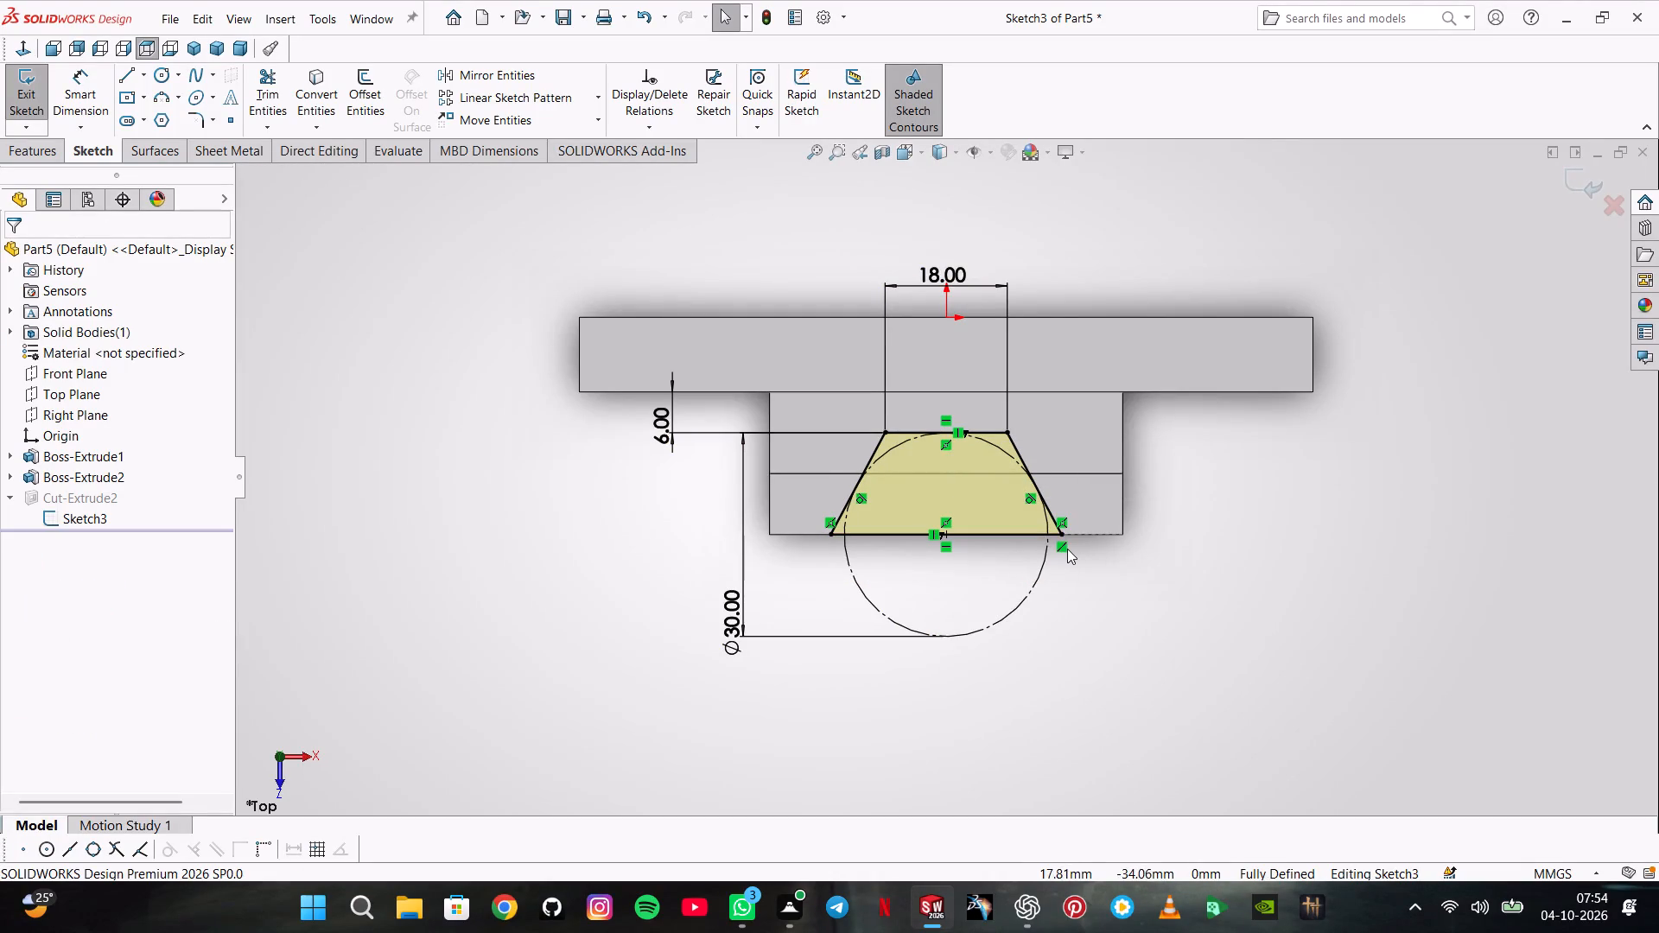
{"action": "left_click", "coordinate": [1058, 549]}
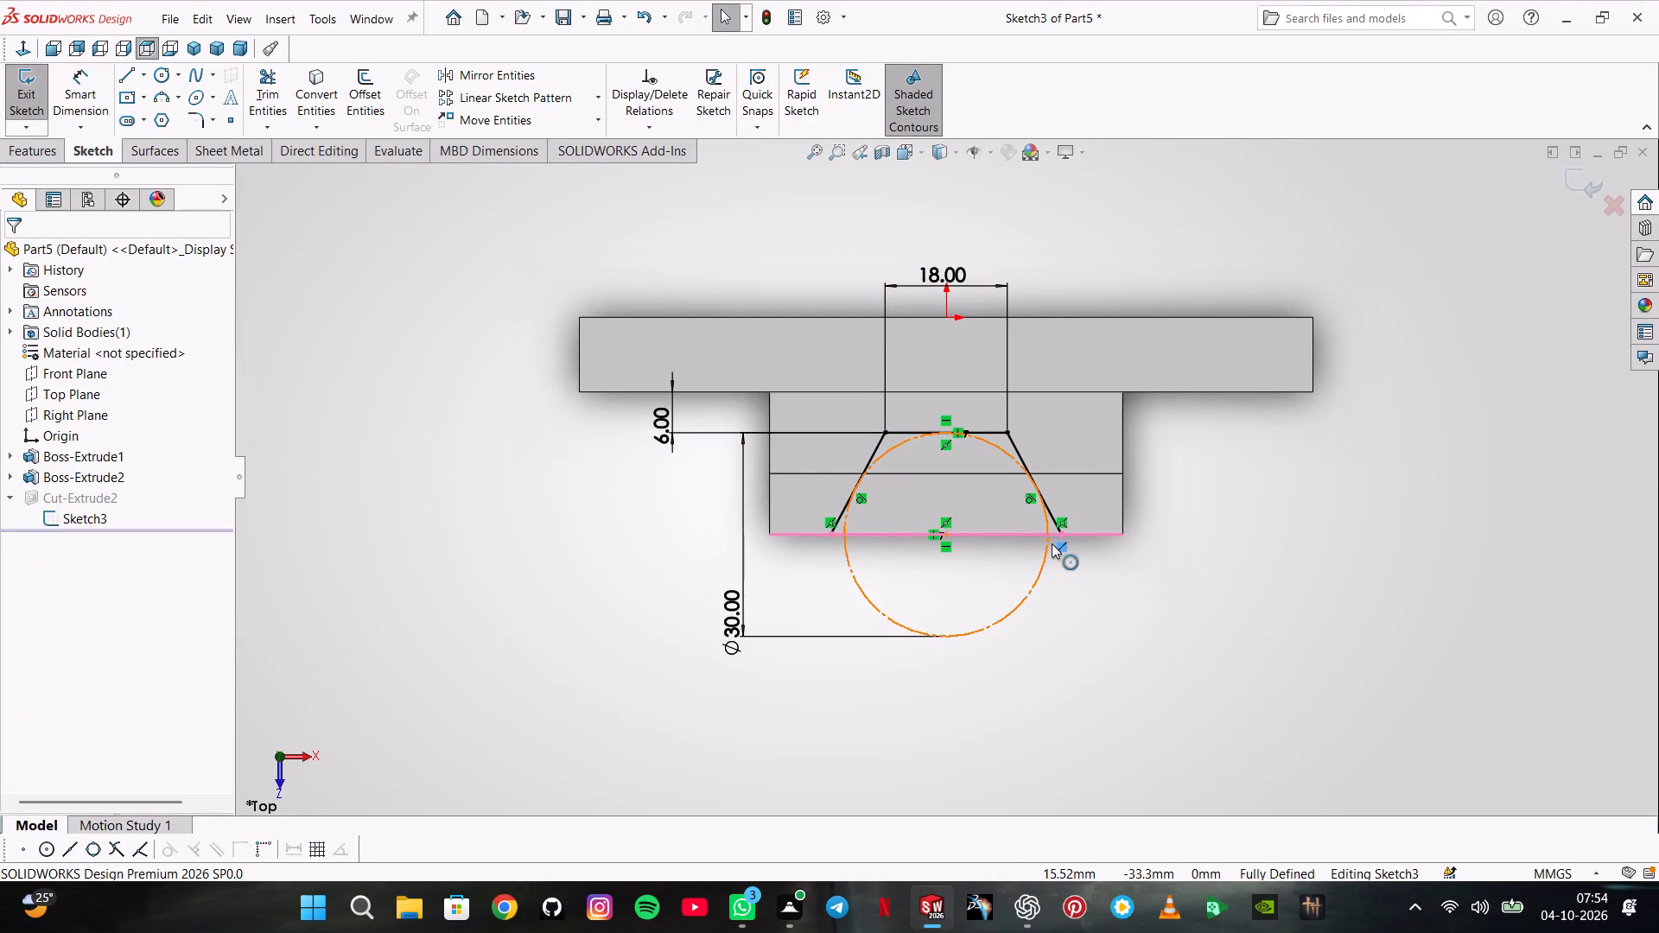
{"action": "key", "text": "Delete"}
Delete the horizontal closing line of the tapered profile.
{"action": "left_click_drag", "start_coordinate": [881, 535], "coordinate": [887, 581]}
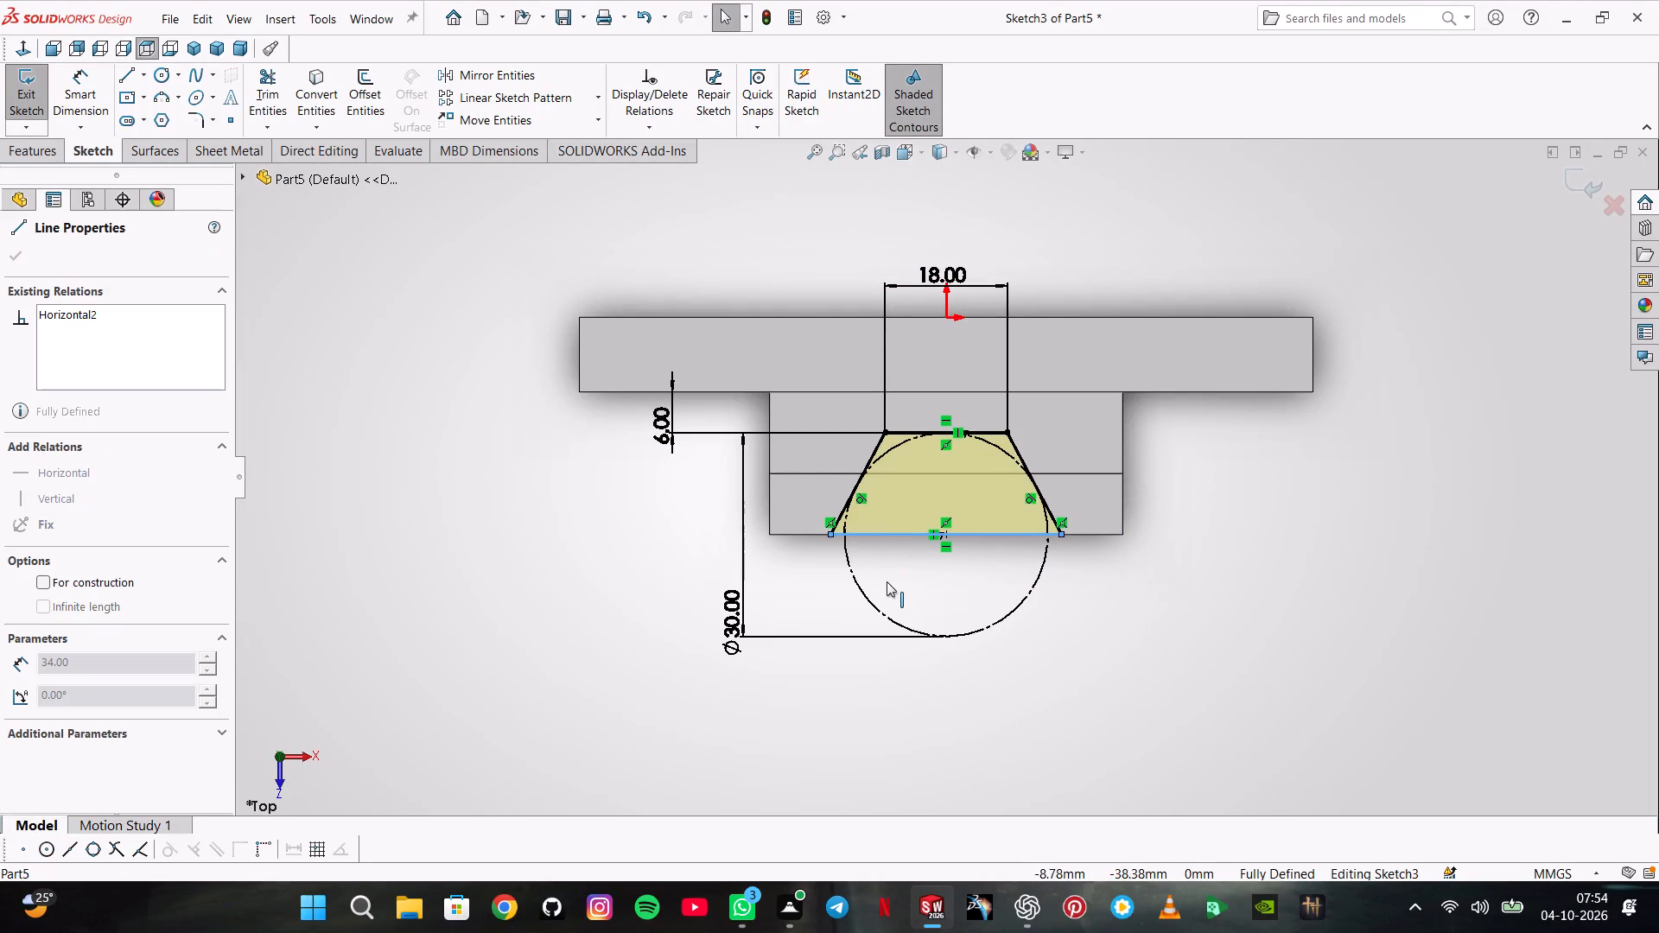
{"action": "left_click_drag", "start_coordinate": [887, 581], "coordinate": [887, 587]}
{"action": "key", "text": "Delete"}
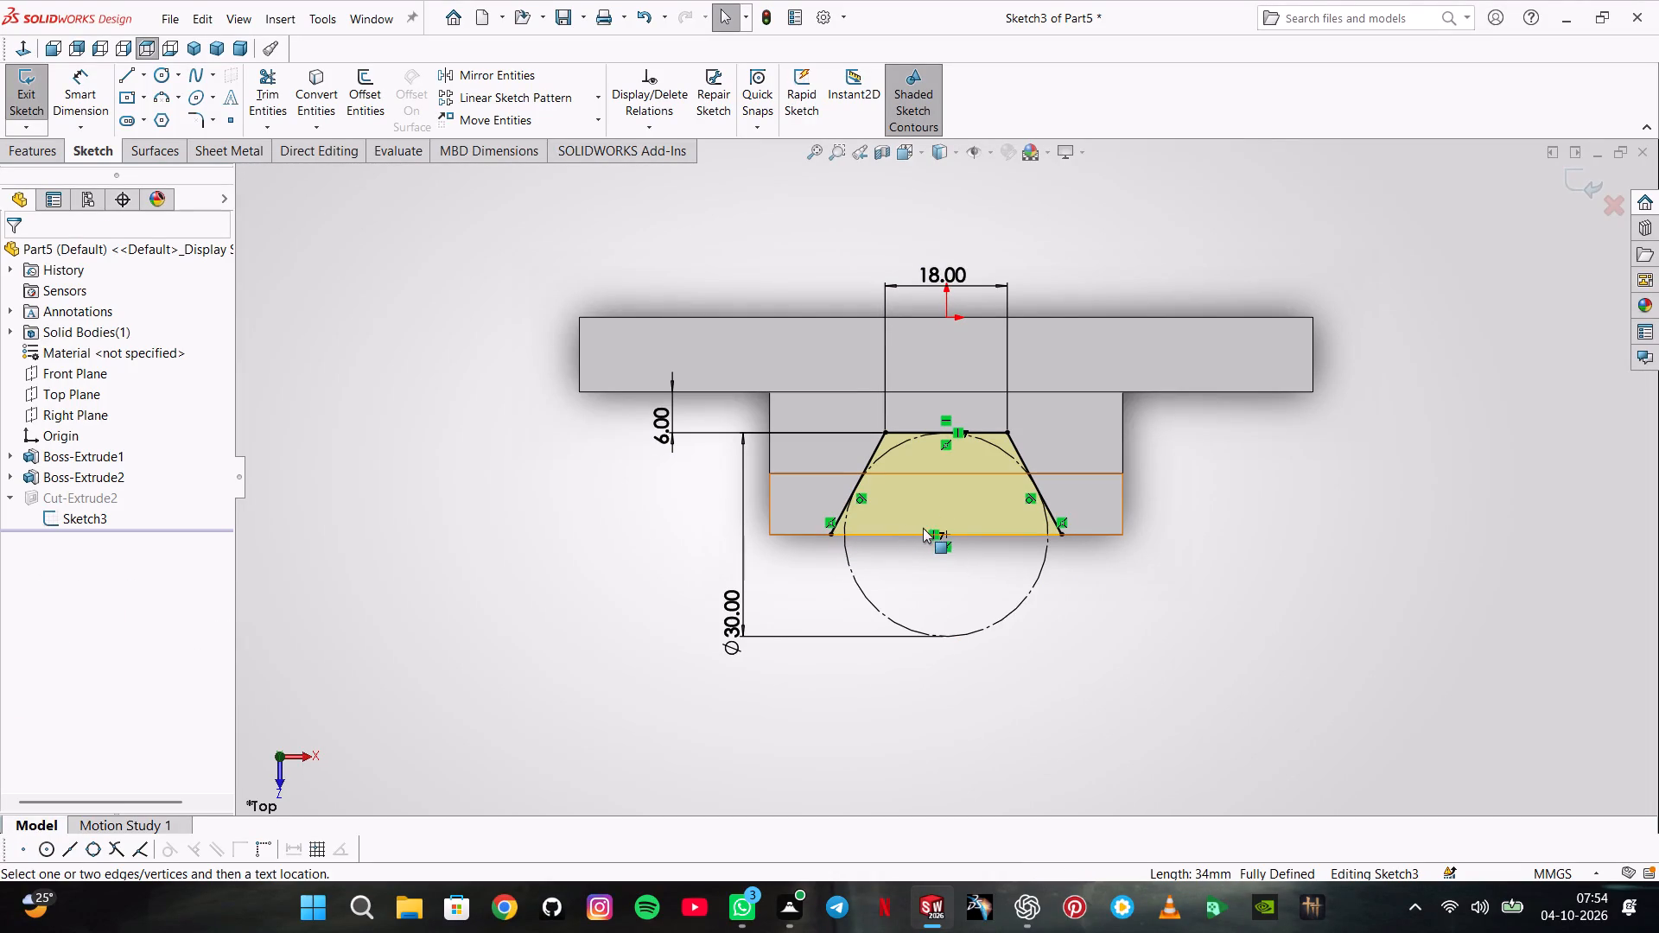
Delete the coincident relation holding the left slanted line's lower end on the boss's front edge.
{"action": "left_click", "coordinate": [824, 523]}
{"action": "key", "text": "Delete"}
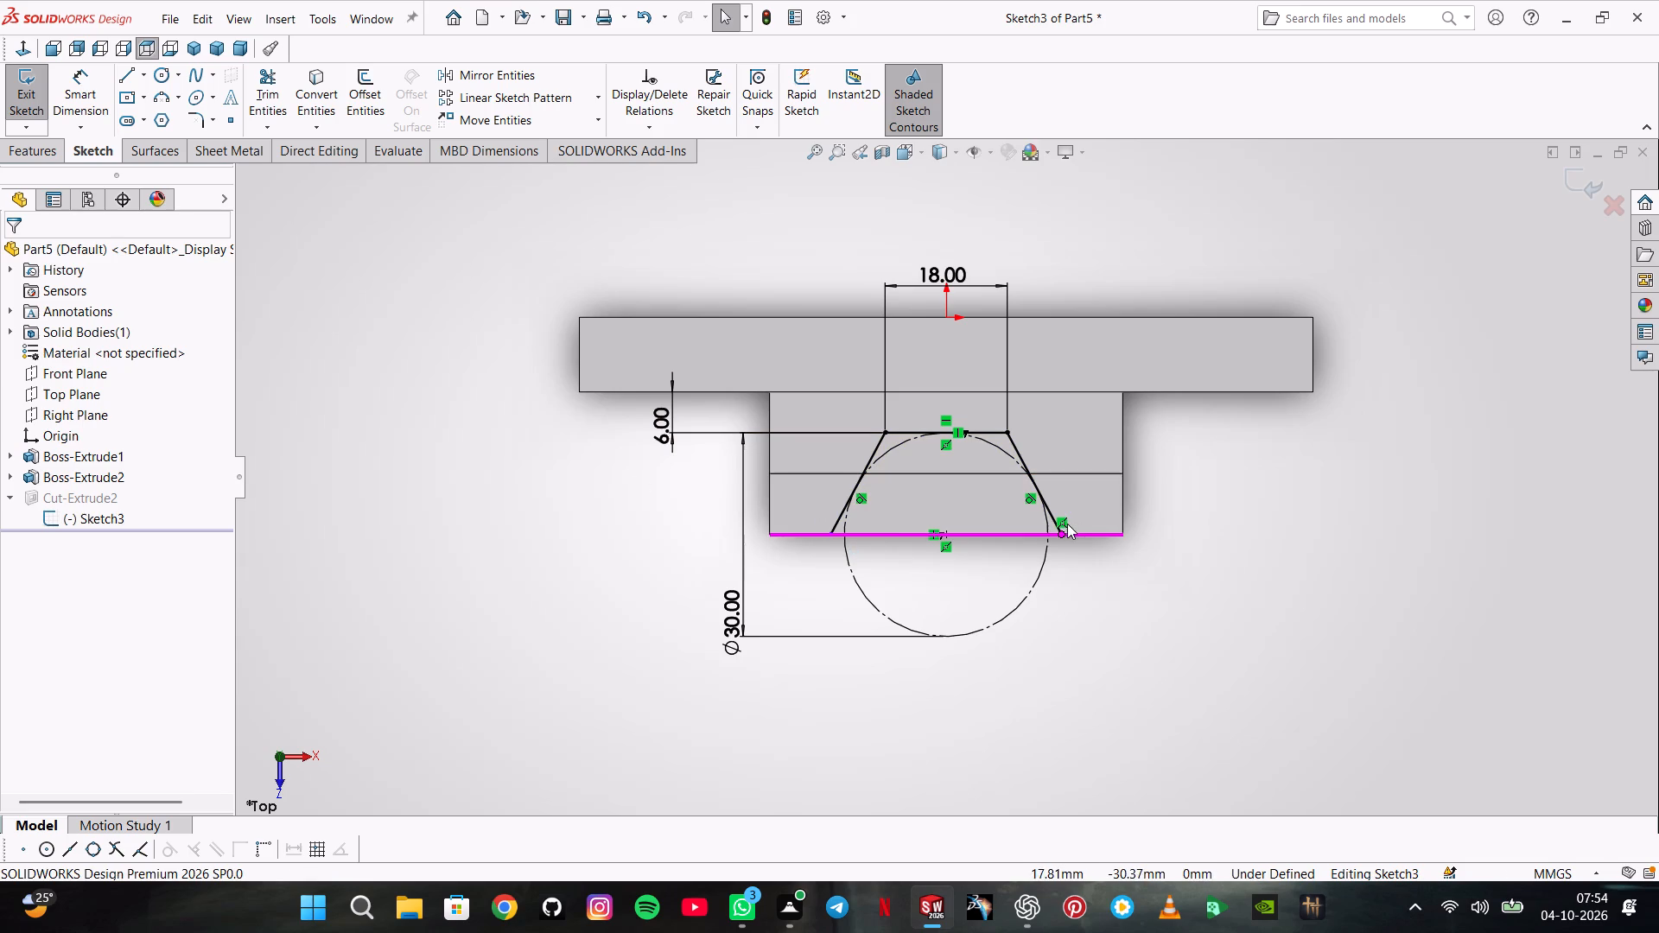
Delete the coincident relation holding the right slanted line's lower end on the boss's front edge.
{"action": "left_click", "coordinate": [1067, 524]}
{"action": "key", "text": "Delete"}
Extend both slanted lines past the boss's front edge, the right end to about (20.6, -38.7) mm and the left to about (-23.4, -44) mm.
{"action": "left_click_drag", "start_coordinate": [1063, 531], "coordinate": [1084, 581]}
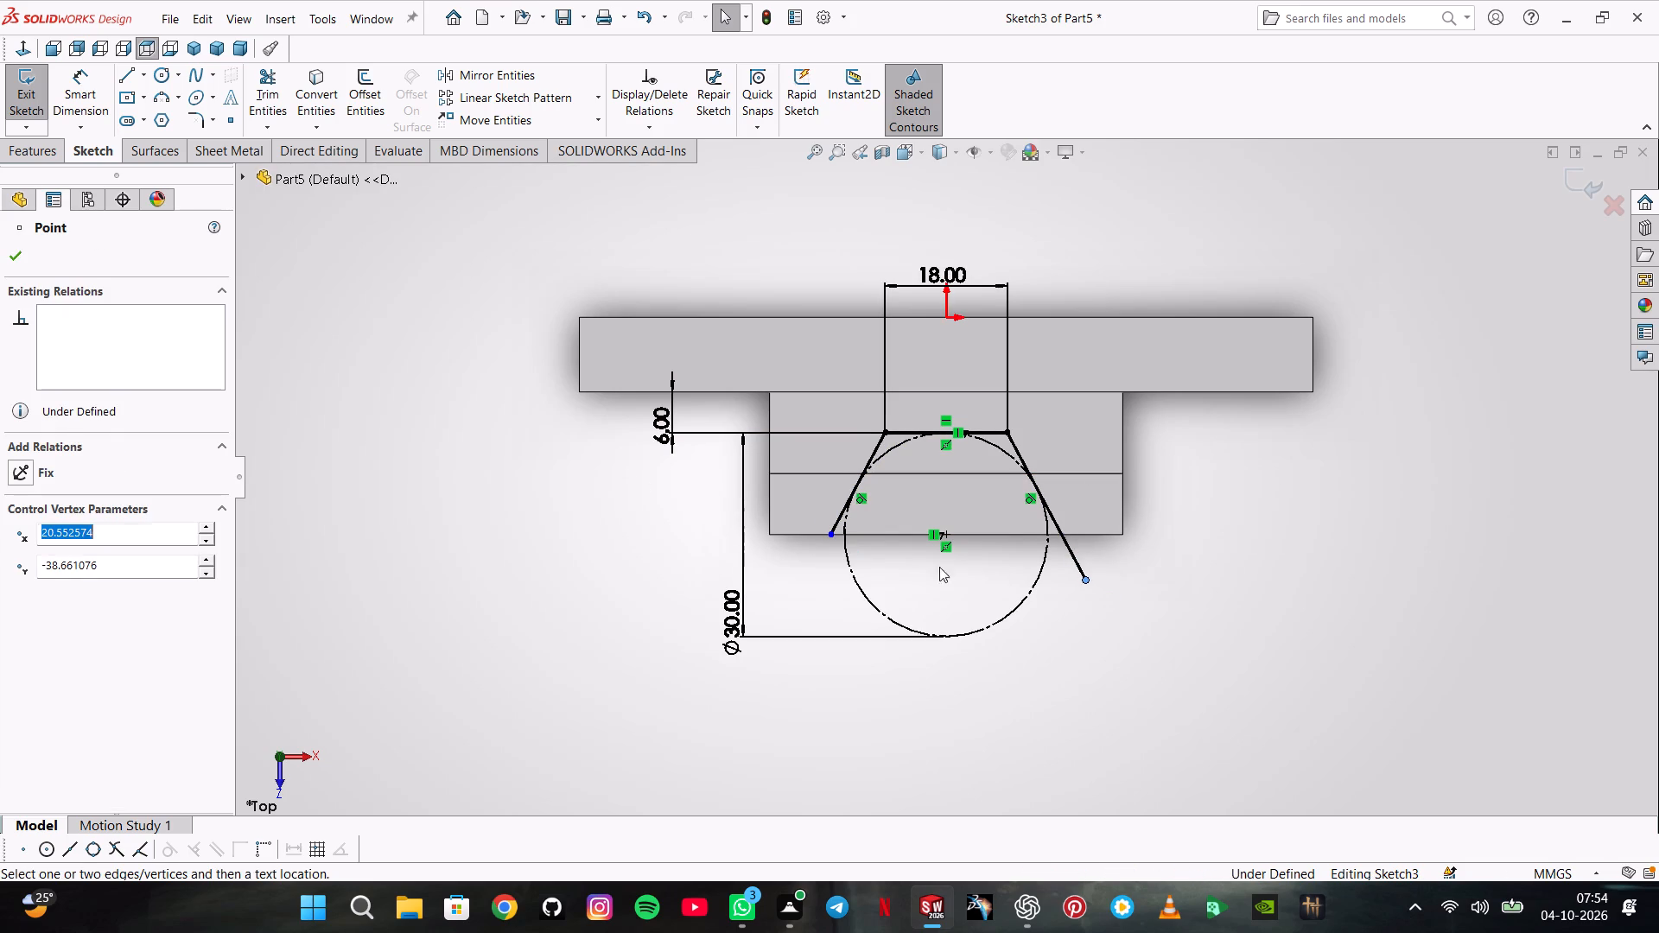
{"action": "left_click_drag", "start_coordinate": [830, 534], "coordinate": [785, 610]}
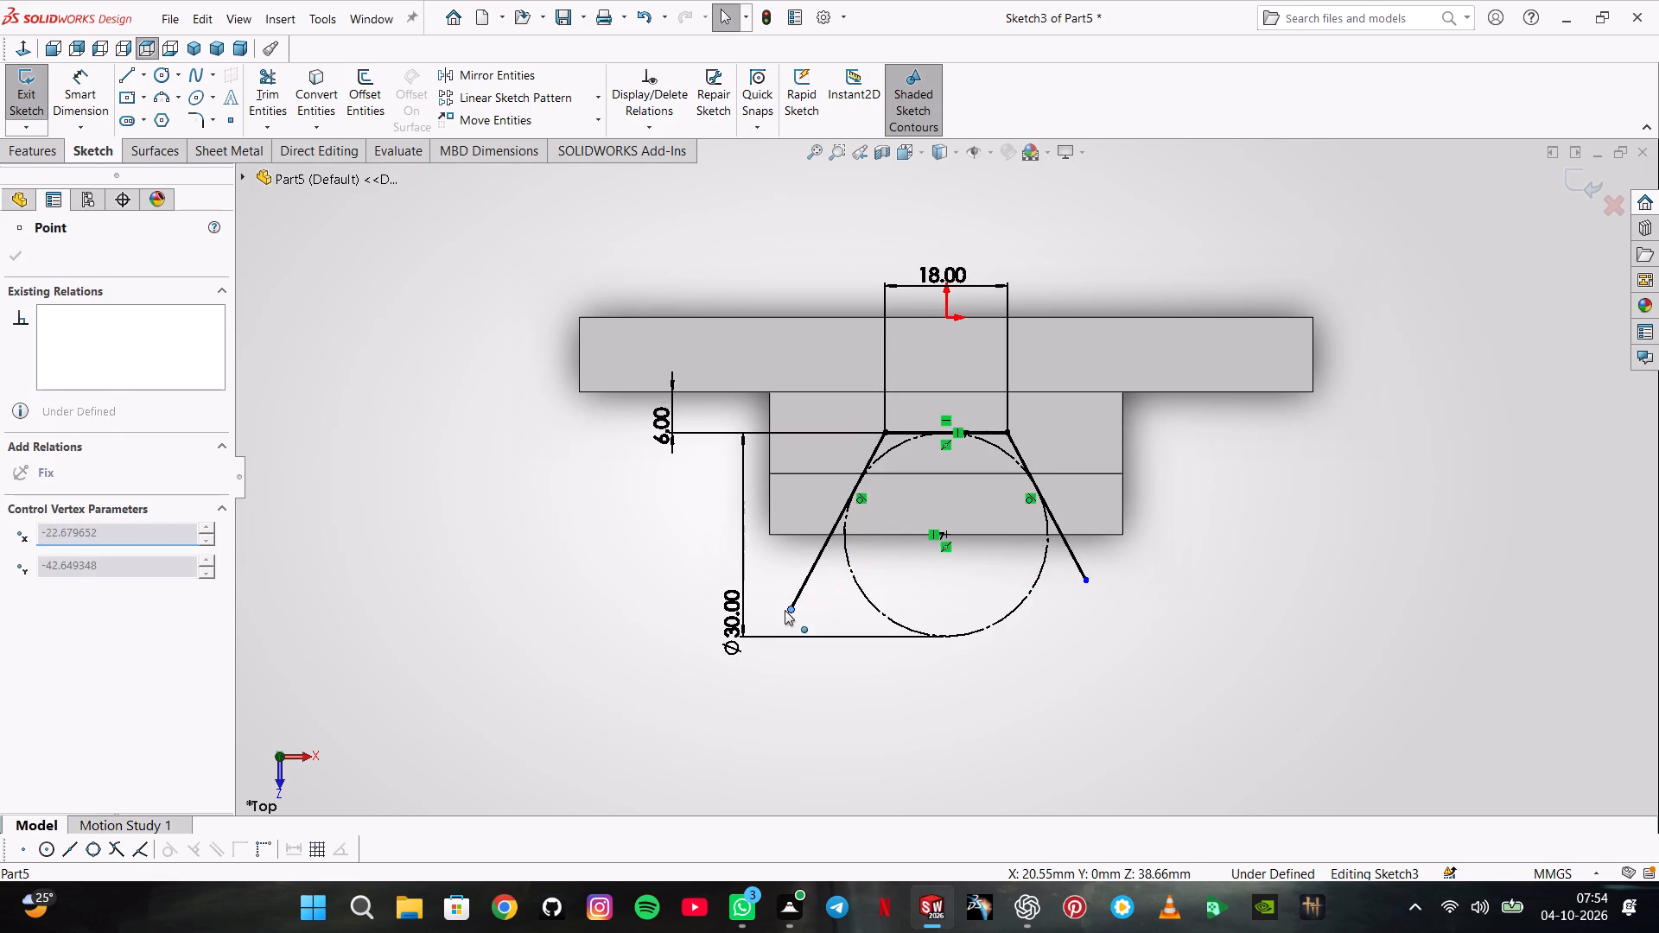
{"action": "left_click_drag", "start_coordinate": [785, 610], "coordinate": [778, 611]}
{"action": "key", "text": "Delete"}
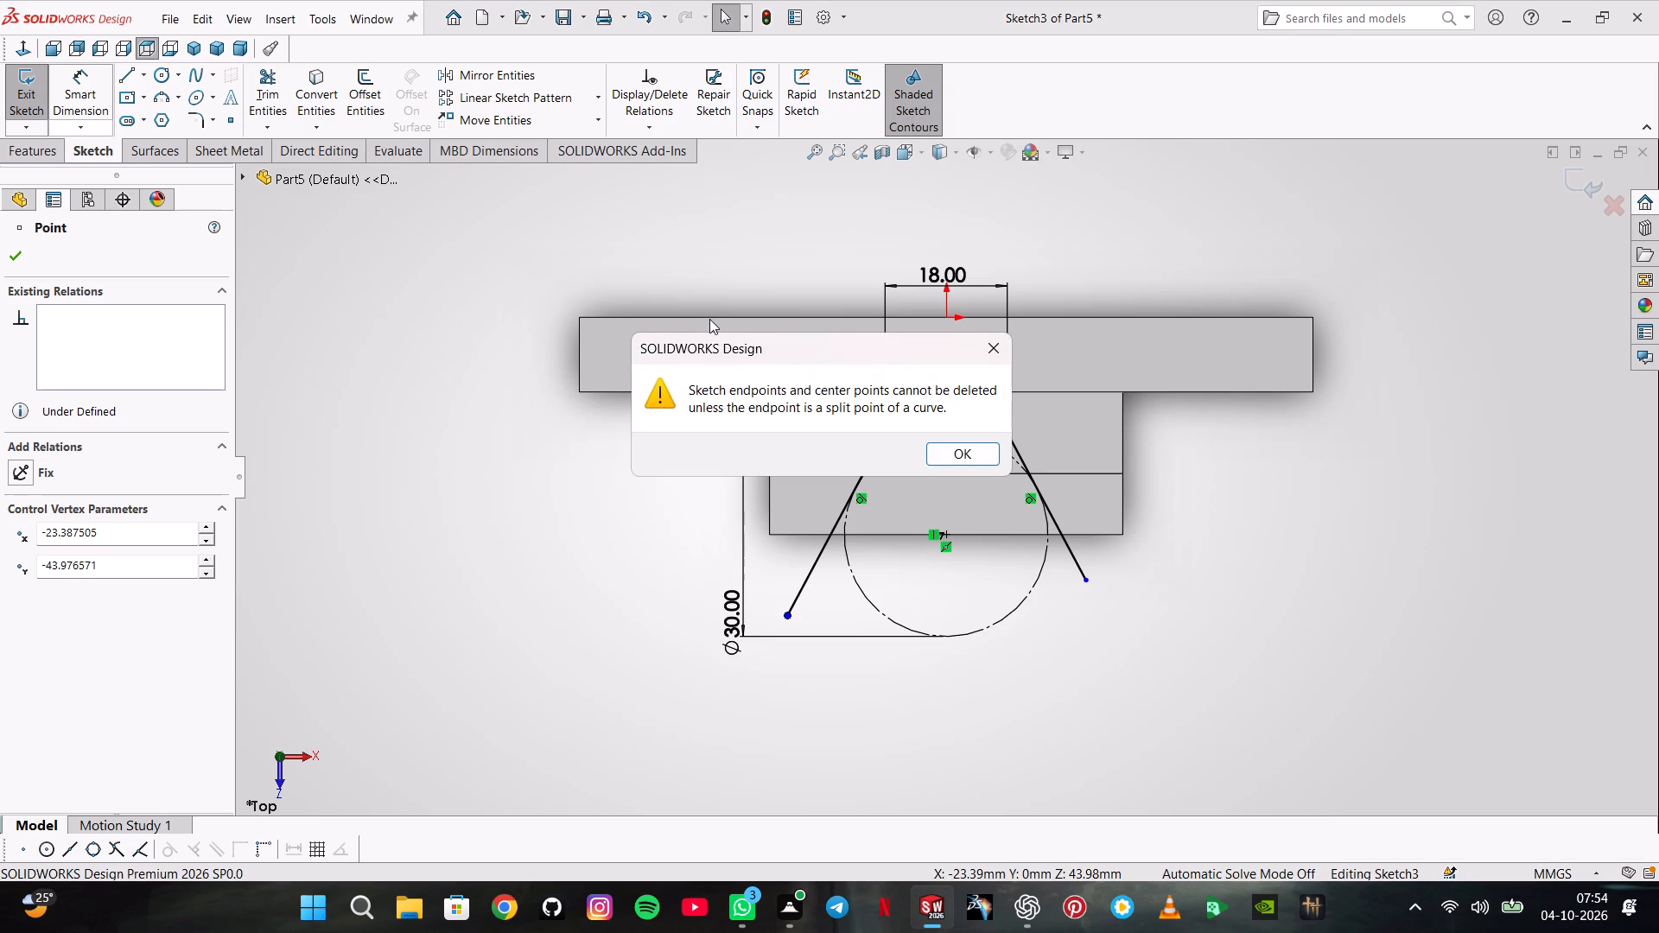
{"action": "left_click", "coordinate": [986, 456]}
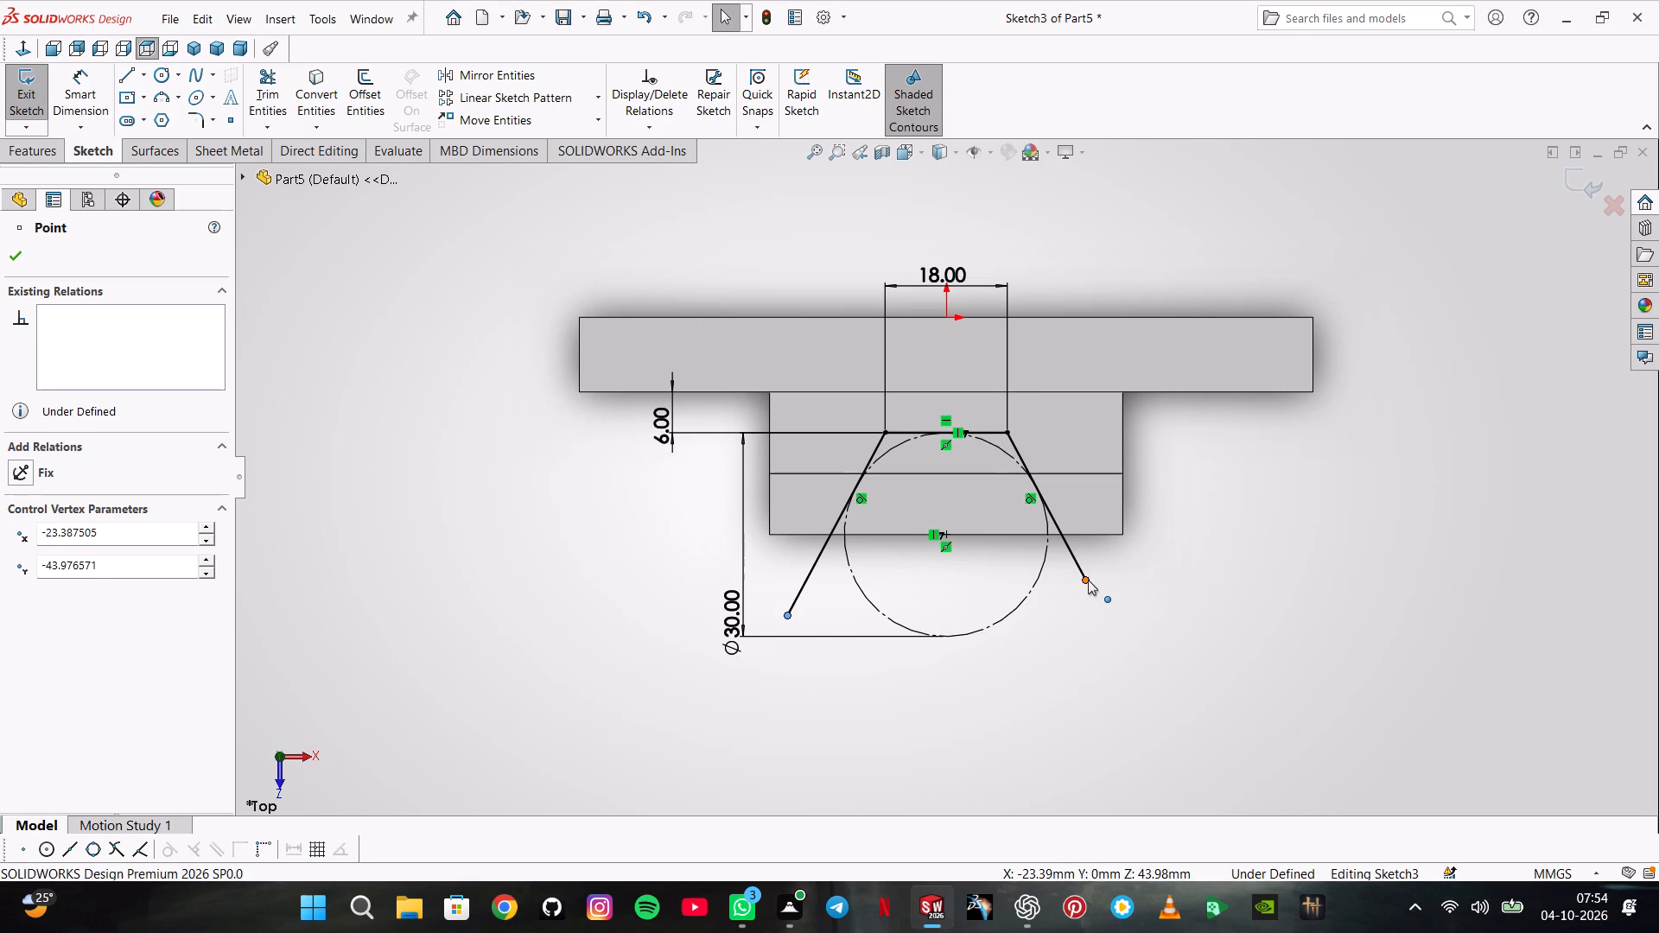
Add a horizontal relation between the lower endpoints of the two slanted lines.
{"action": "left_click", "coordinate": [1088, 580]}
{"action": "left_click", "coordinate": [785, 617], "text": "ctrl"}
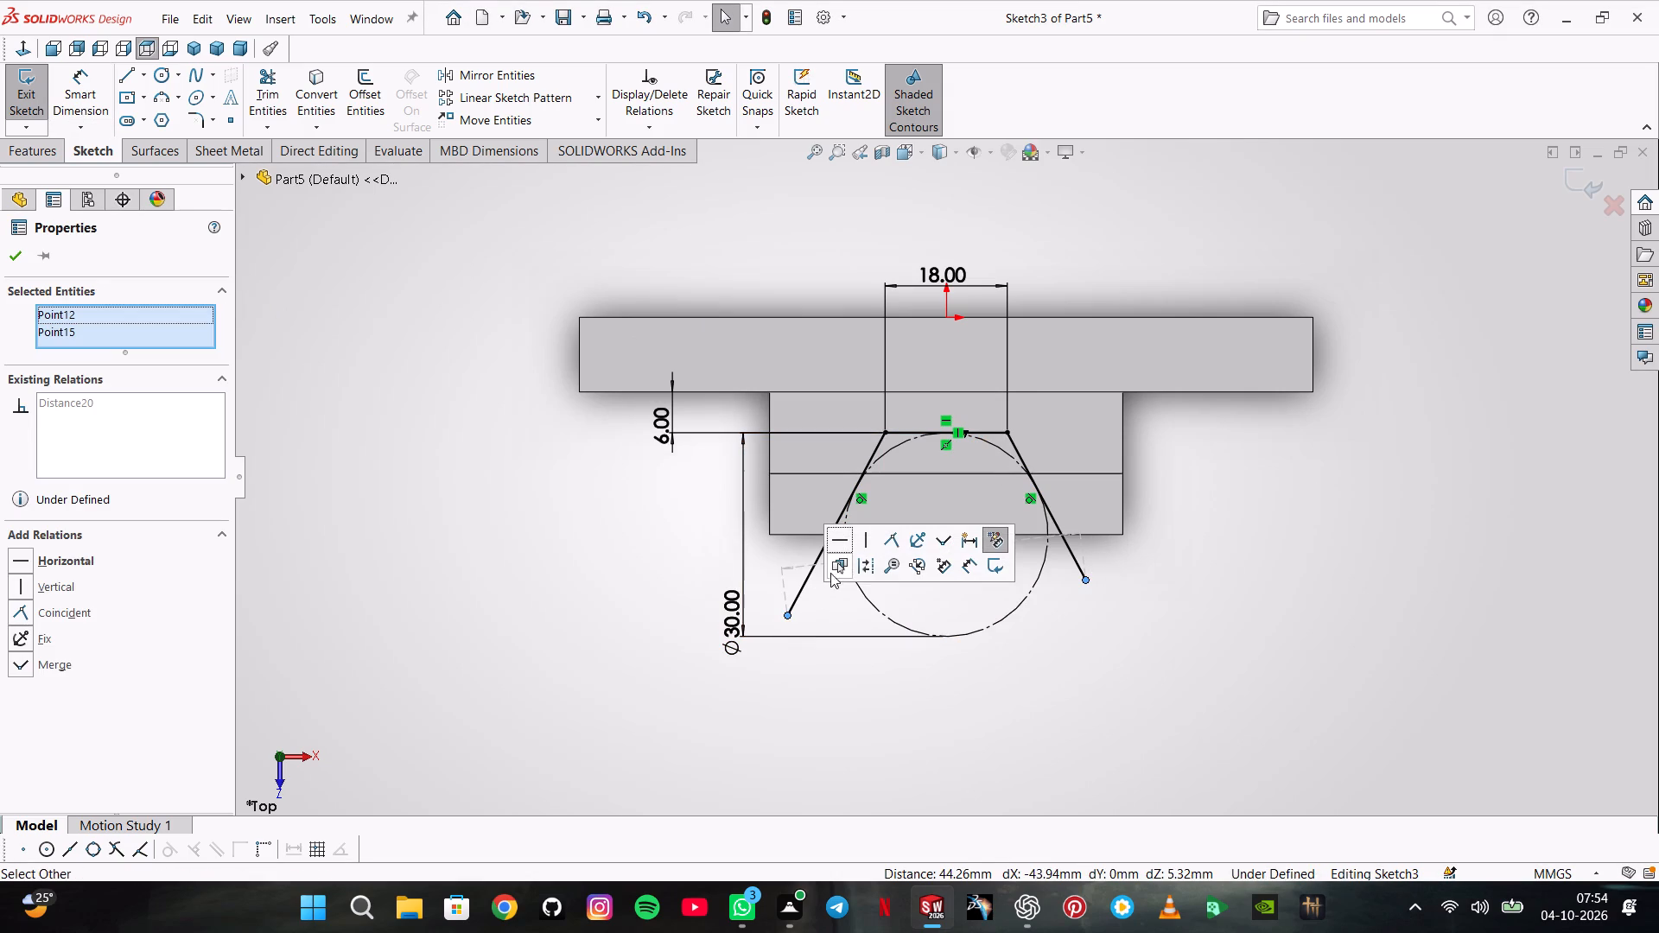
{"action": "left_click", "coordinate": [847, 543]}
{"action": "left_click", "coordinate": [680, 528]}
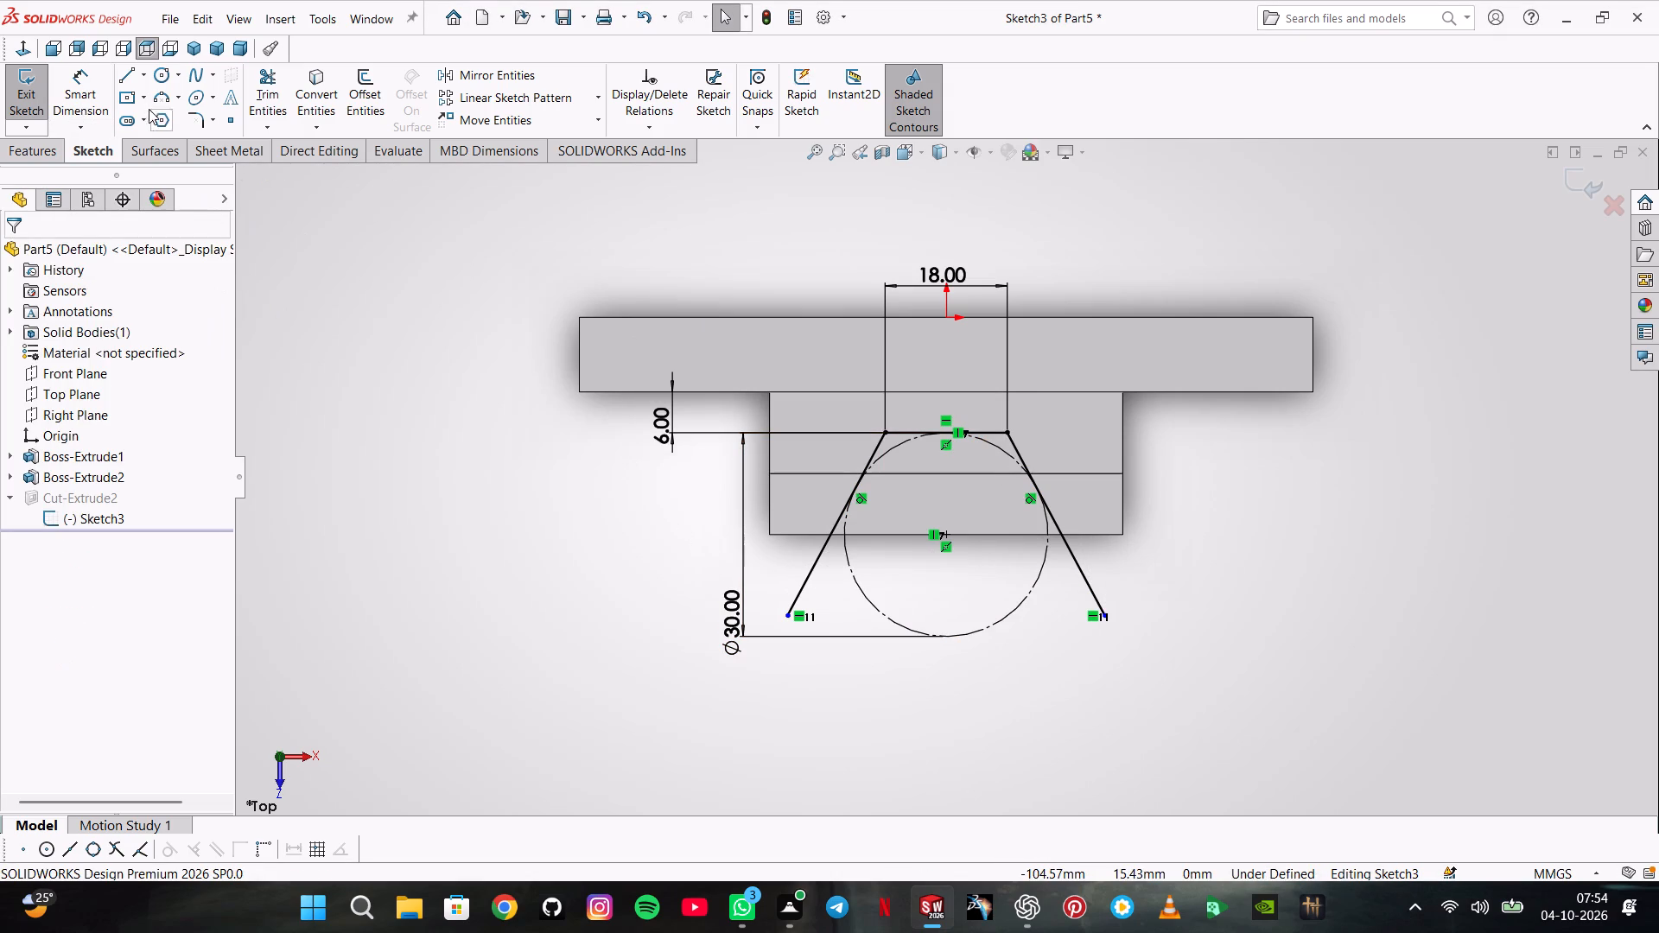
Close the tapered profile with a horizontal line about 47 mm long between the slanted lines' lower ends, and exit the sketch to rebuild the cut.
{"action": "left_click", "coordinate": [133, 78]}
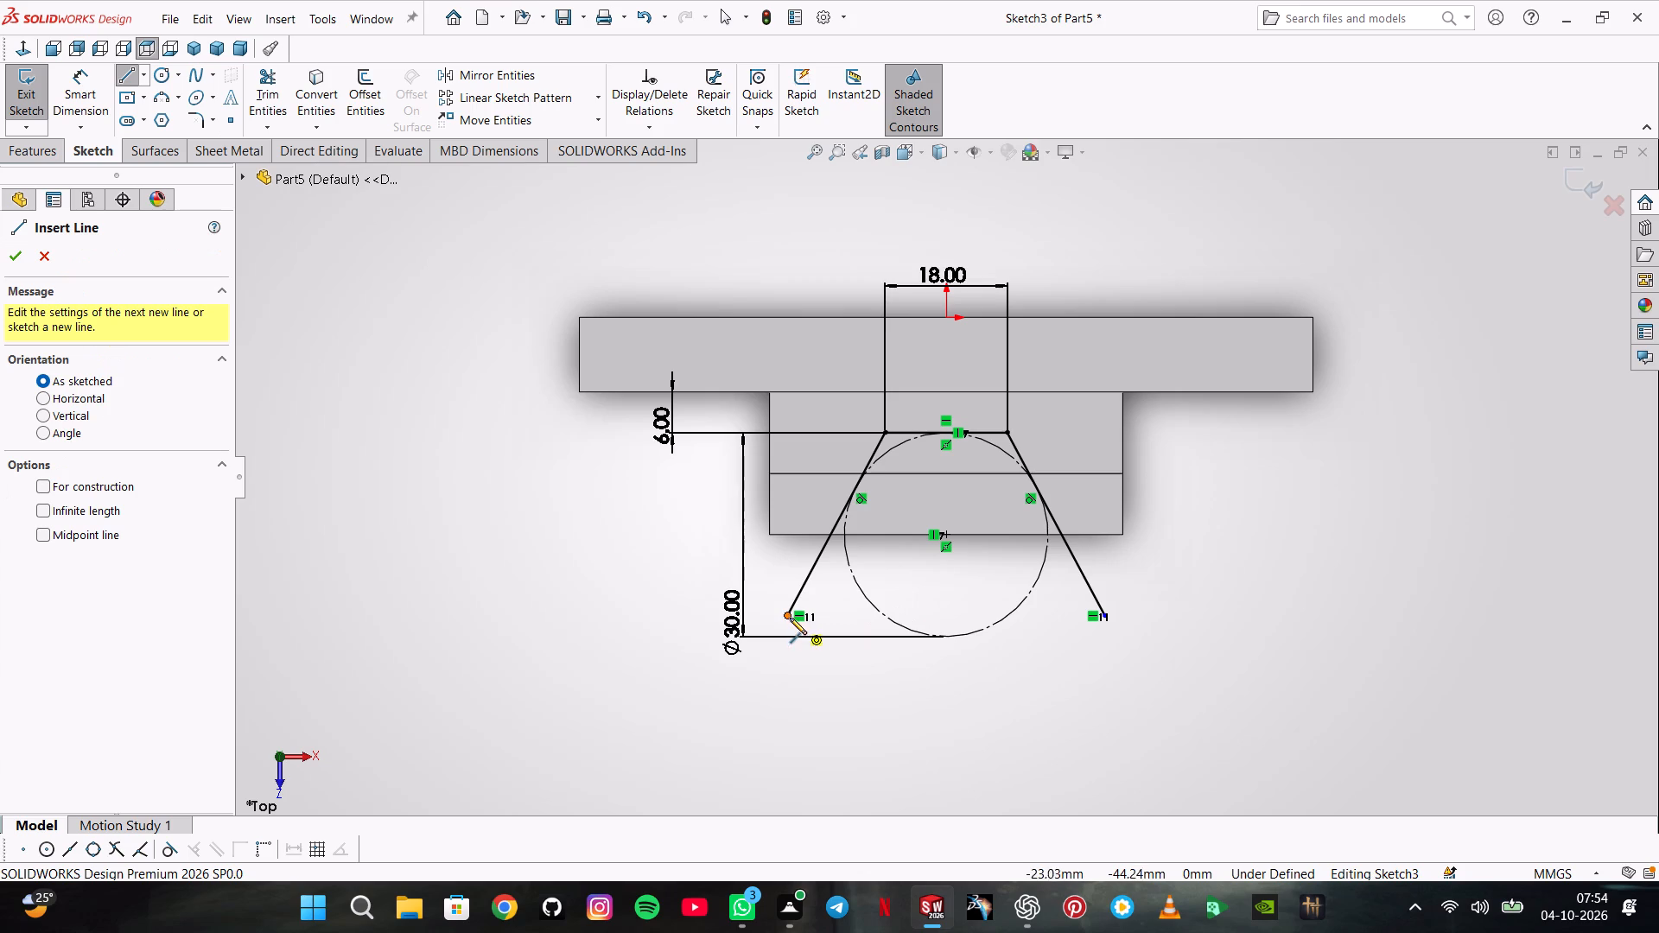
{"action": "left_click", "coordinate": [786, 613]}
{"action": "left_click", "coordinate": [1100, 612]}
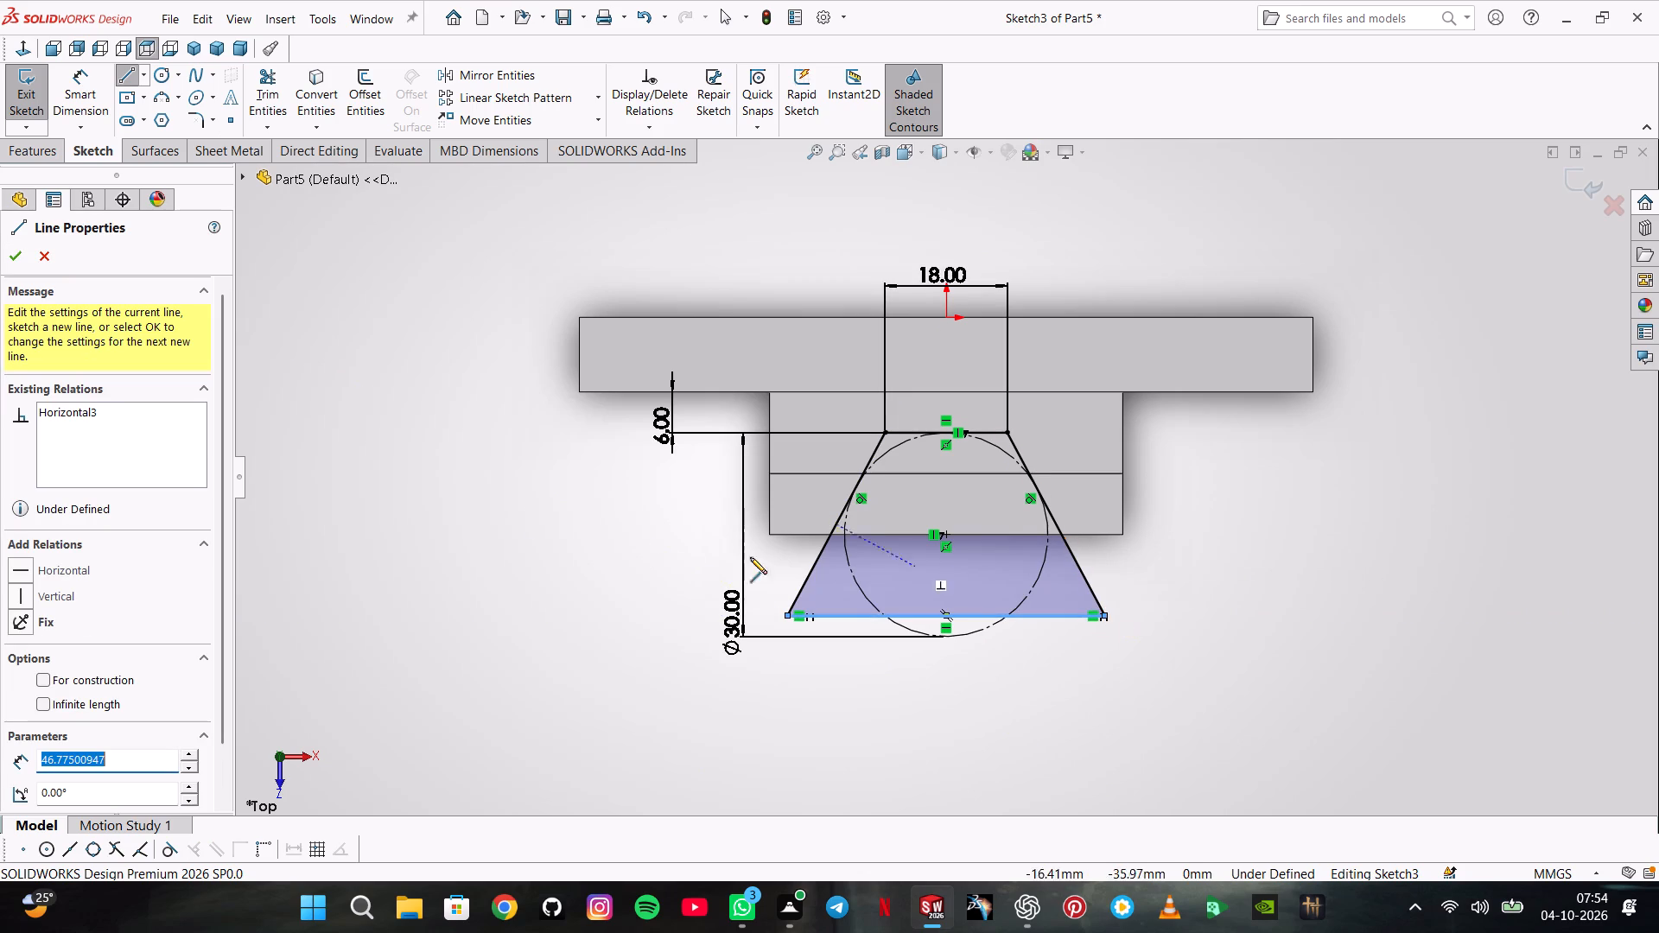
{"action": "left_click", "coordinate": [24, 258]}
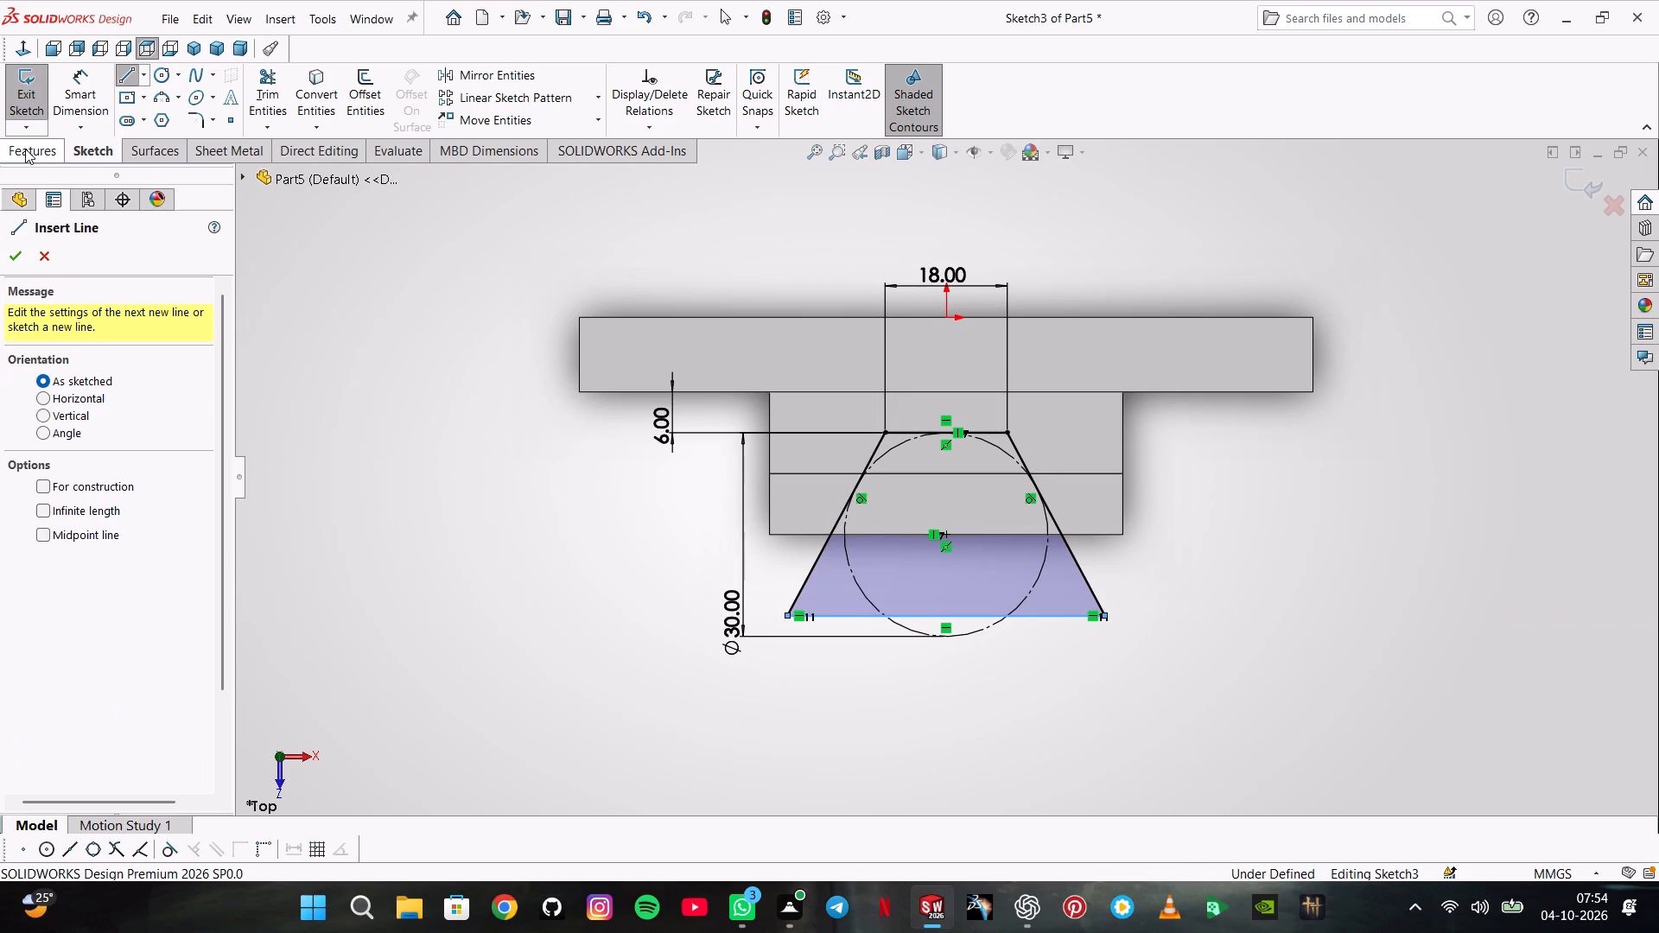
{"action": "left_click", "coordinate": [25, 149]}
{"action": "left_click", "coordinate": [104, 143]}
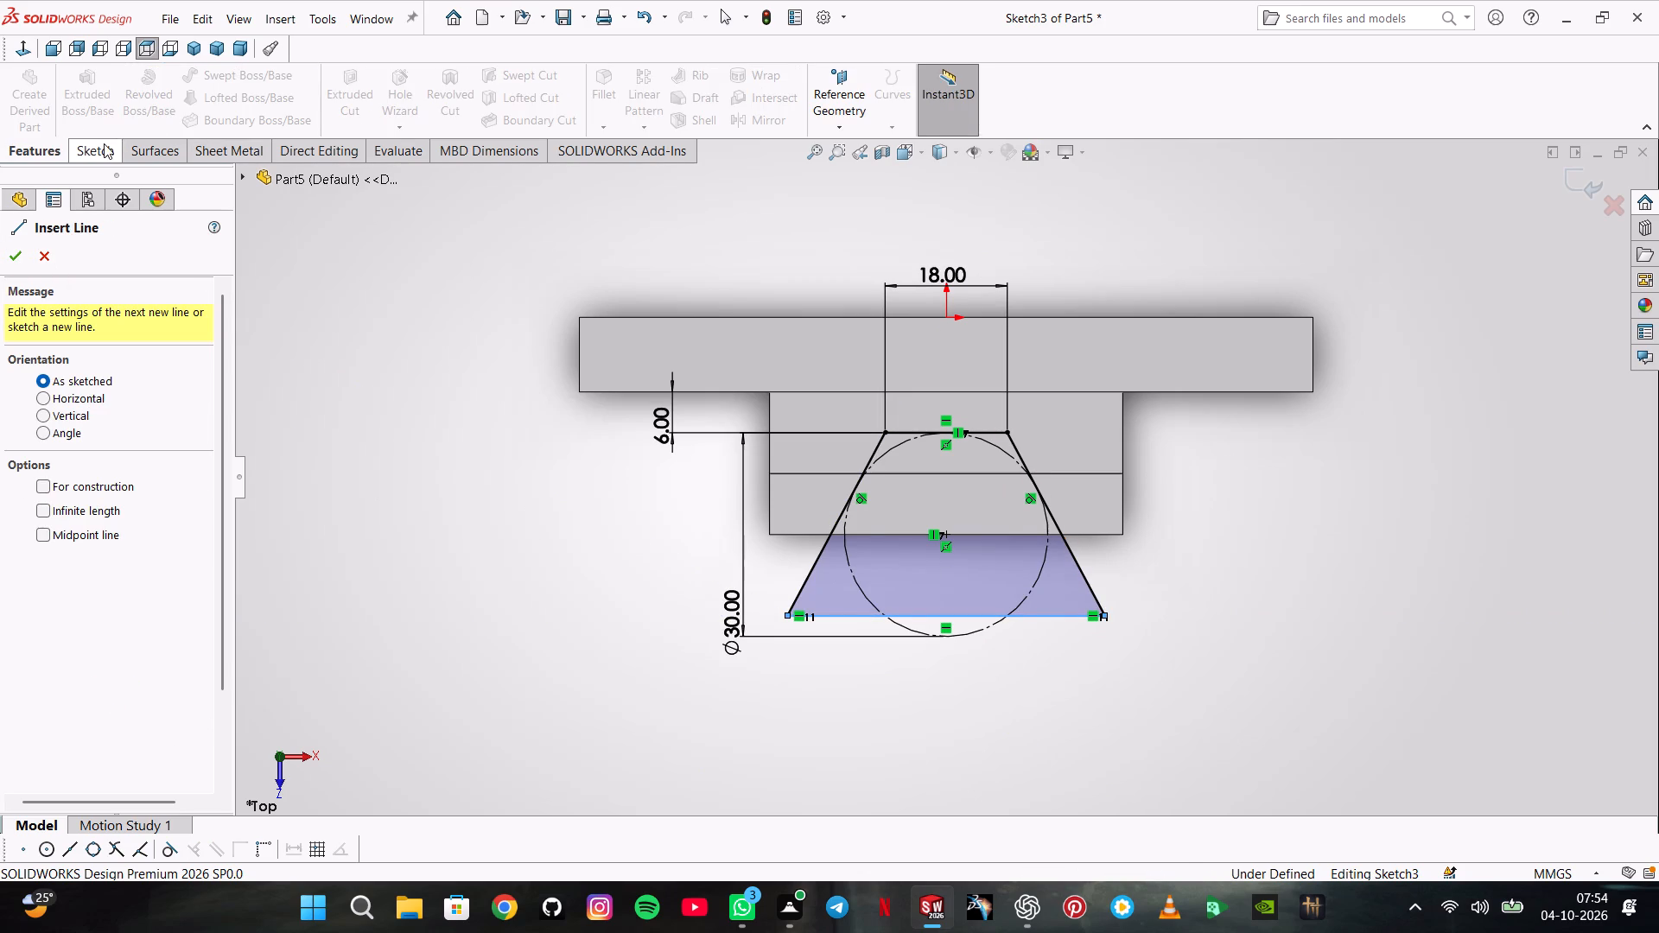
{"action": "left_click", "coordinate": [29, 102]}
{"action": "left_click", "coordinate": [573, 542]}
Examine the rebuilt tapered cut through the boss from below, in isometric view and from several other angles.
{"action": "middle_click_drag", "start_coordinate": [663, 653], "coordinate": [690, 562]}
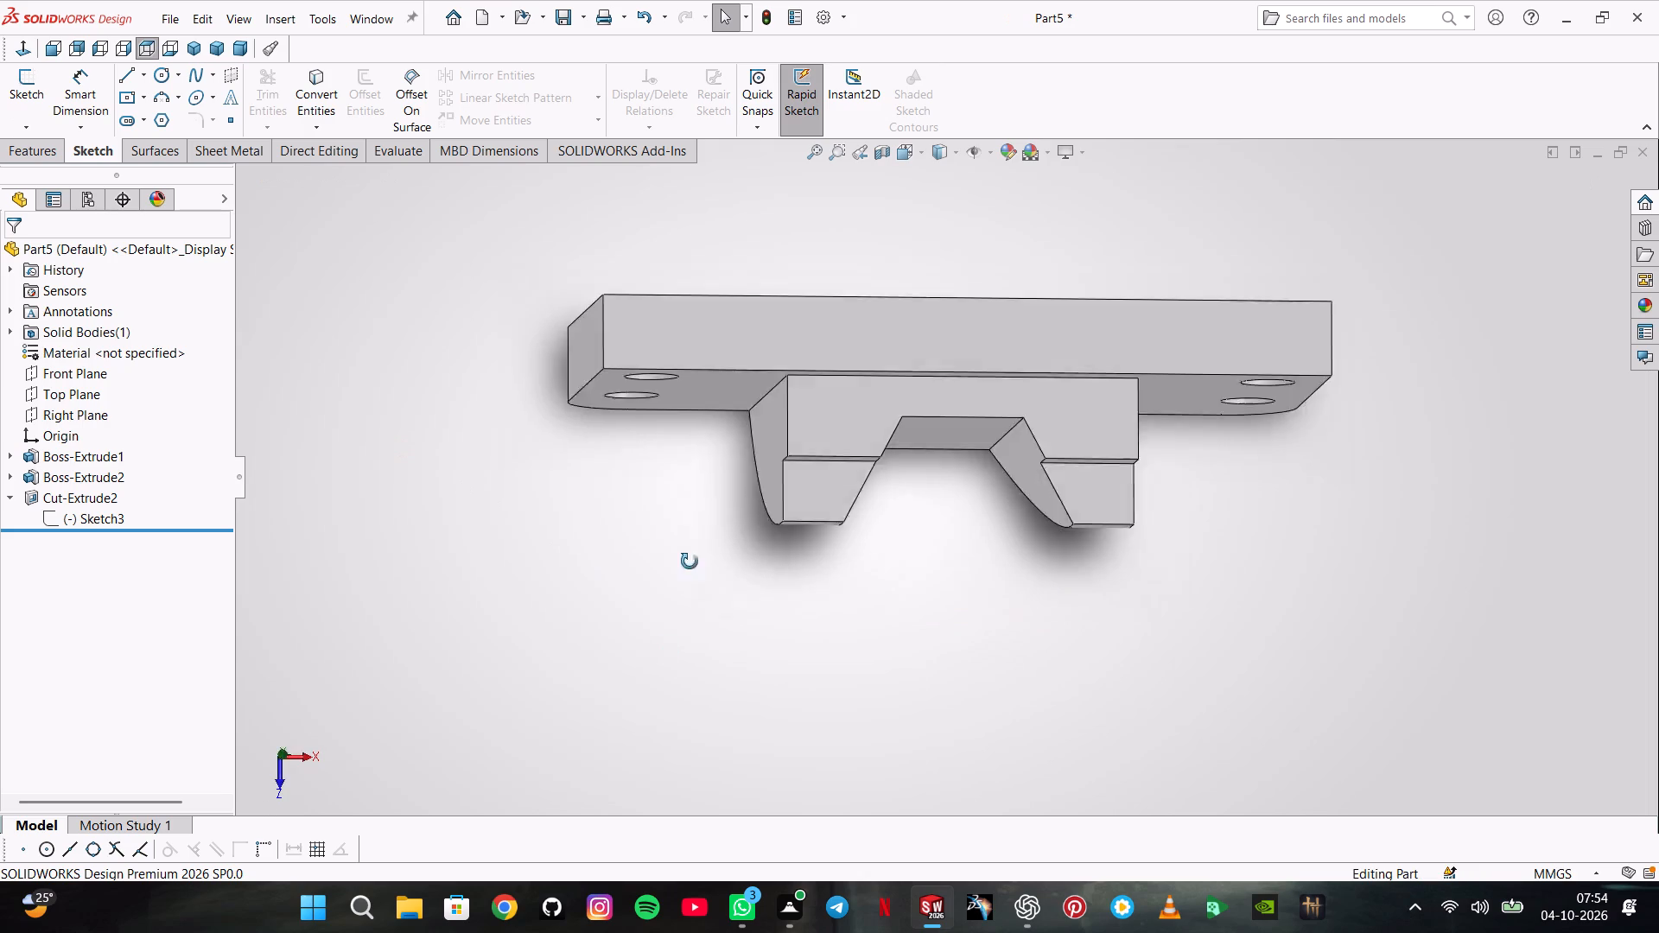
{"action": "middle_click_drag", "start_coordinate": [690, 562], "coordinate": [718, 376]}
{"action": "scroll", "coordinate": [717, 434], "scroll_direction": "up", "scroll_amount": 1}
{"action": "left_click", "coordinate": [182, 44]}
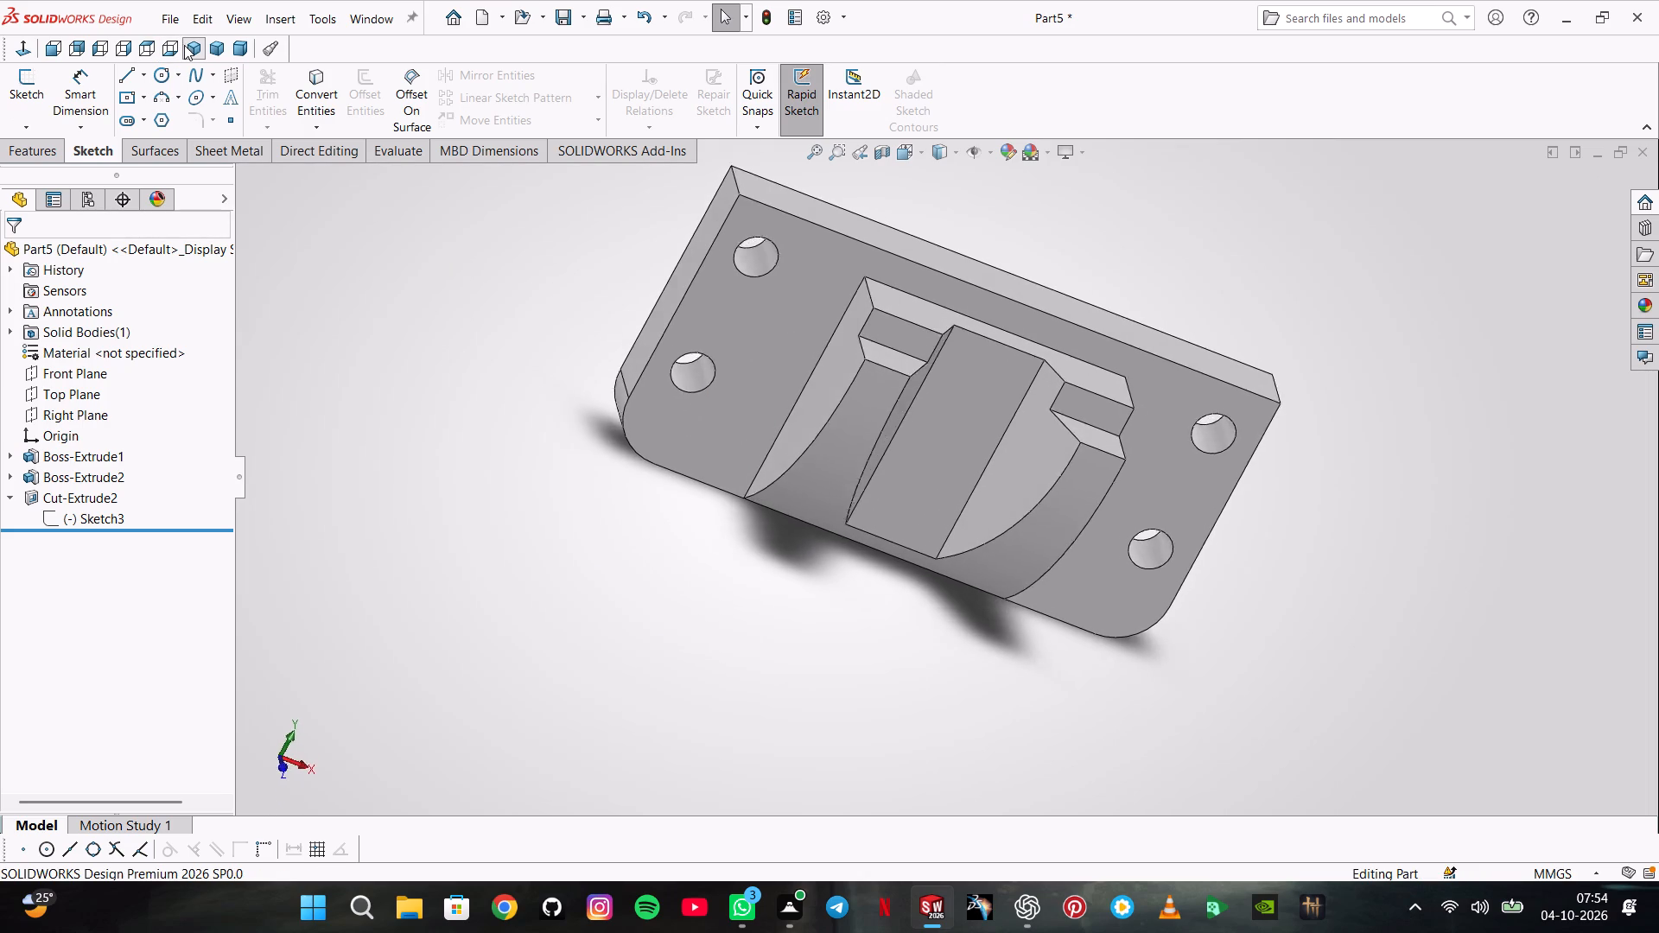
{"action": "left_click_drag", "start_coordinate": [1128, 695], "coordinate": [1236, 385]}
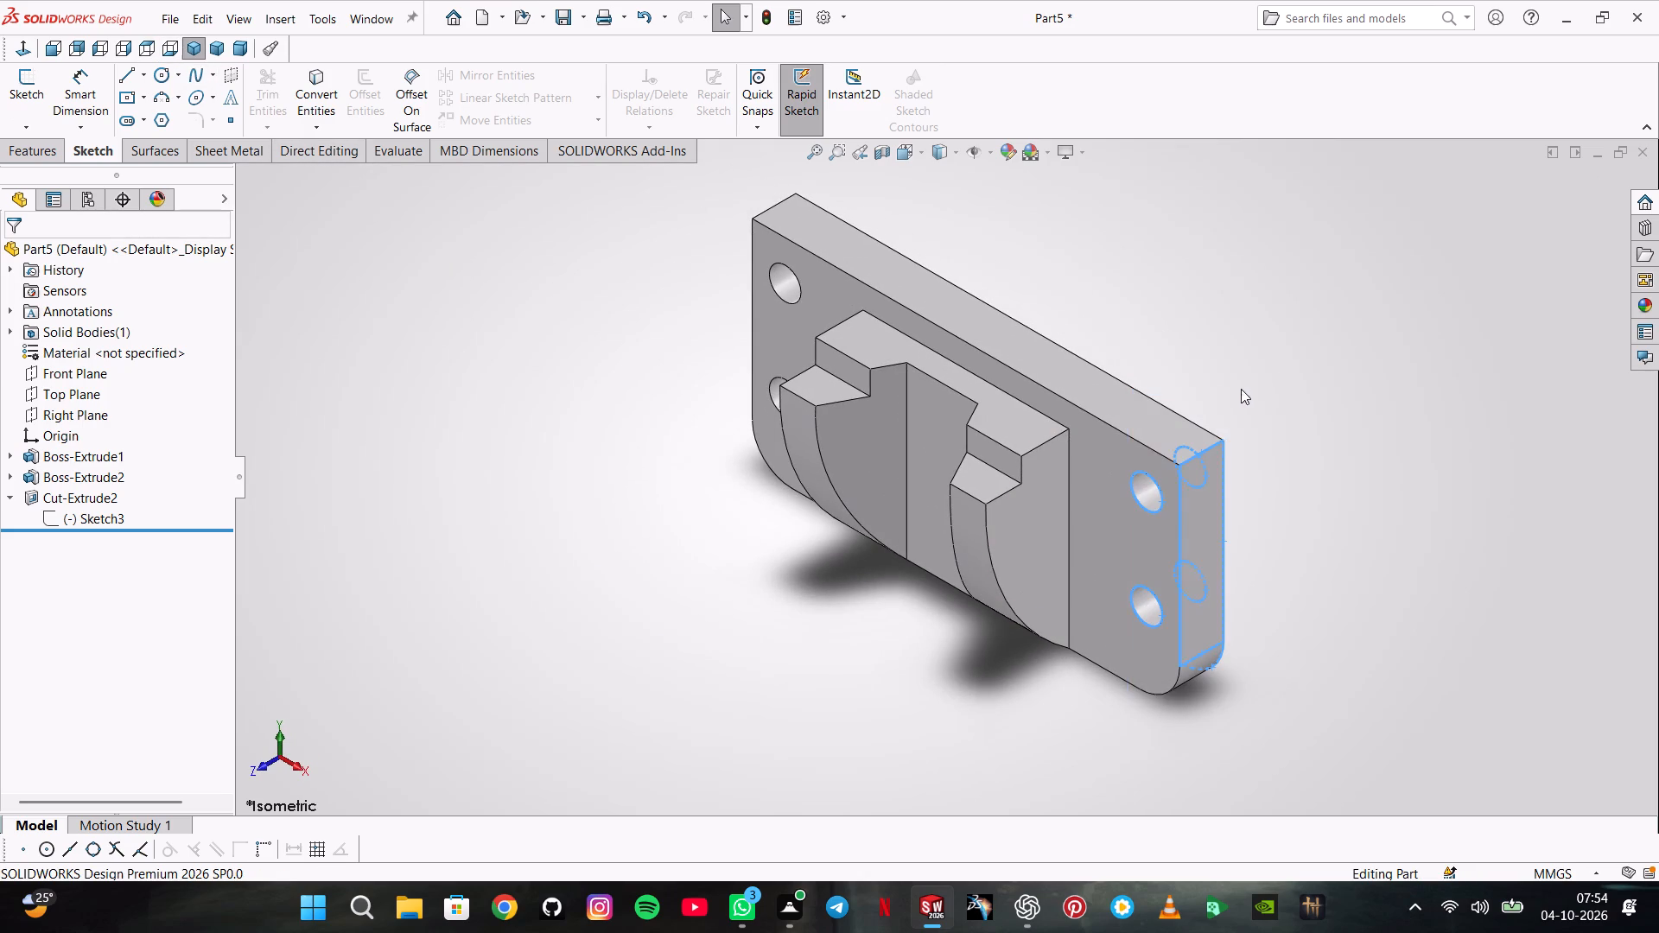
{"action": "left_click", "coordinate": [957, 733]}
{"action": "middle_click_drag", "start_coordinate": [969, 744], "coordinate": [1577, 652]}
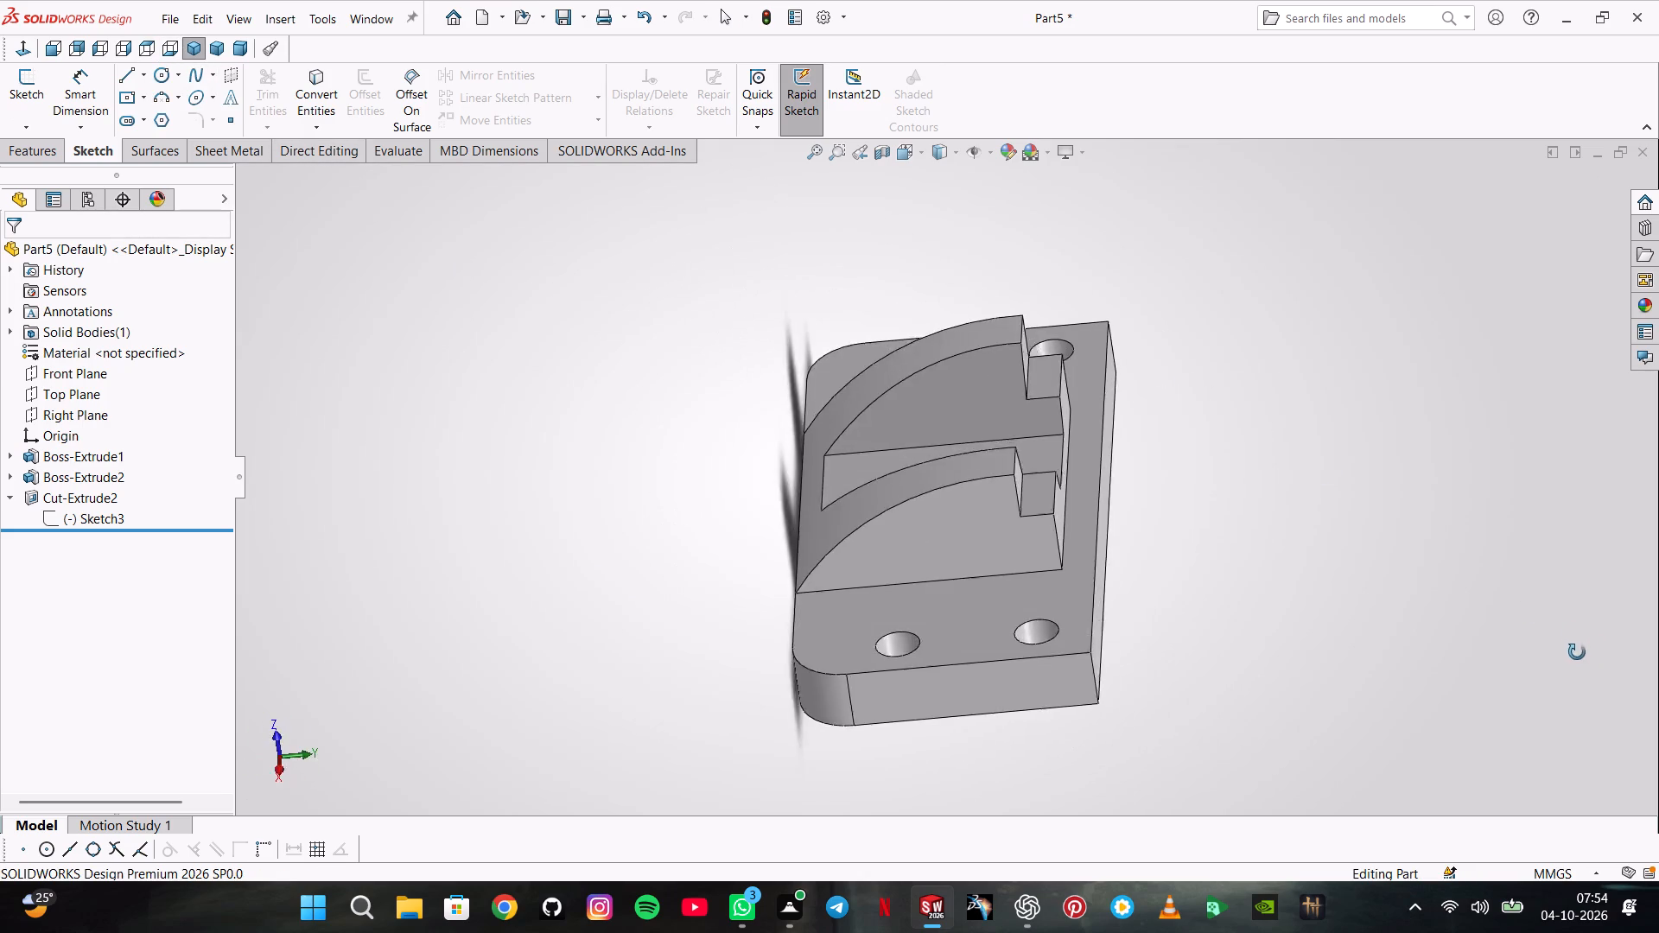
{"action": "middle_click_drag", "start_coordinate": [1577, 652], "coordinate": [1375, 880]}
{"action": "middle_click_drag", "start_coordinate": [1148, 564], "coordinate": [1128, 660]}
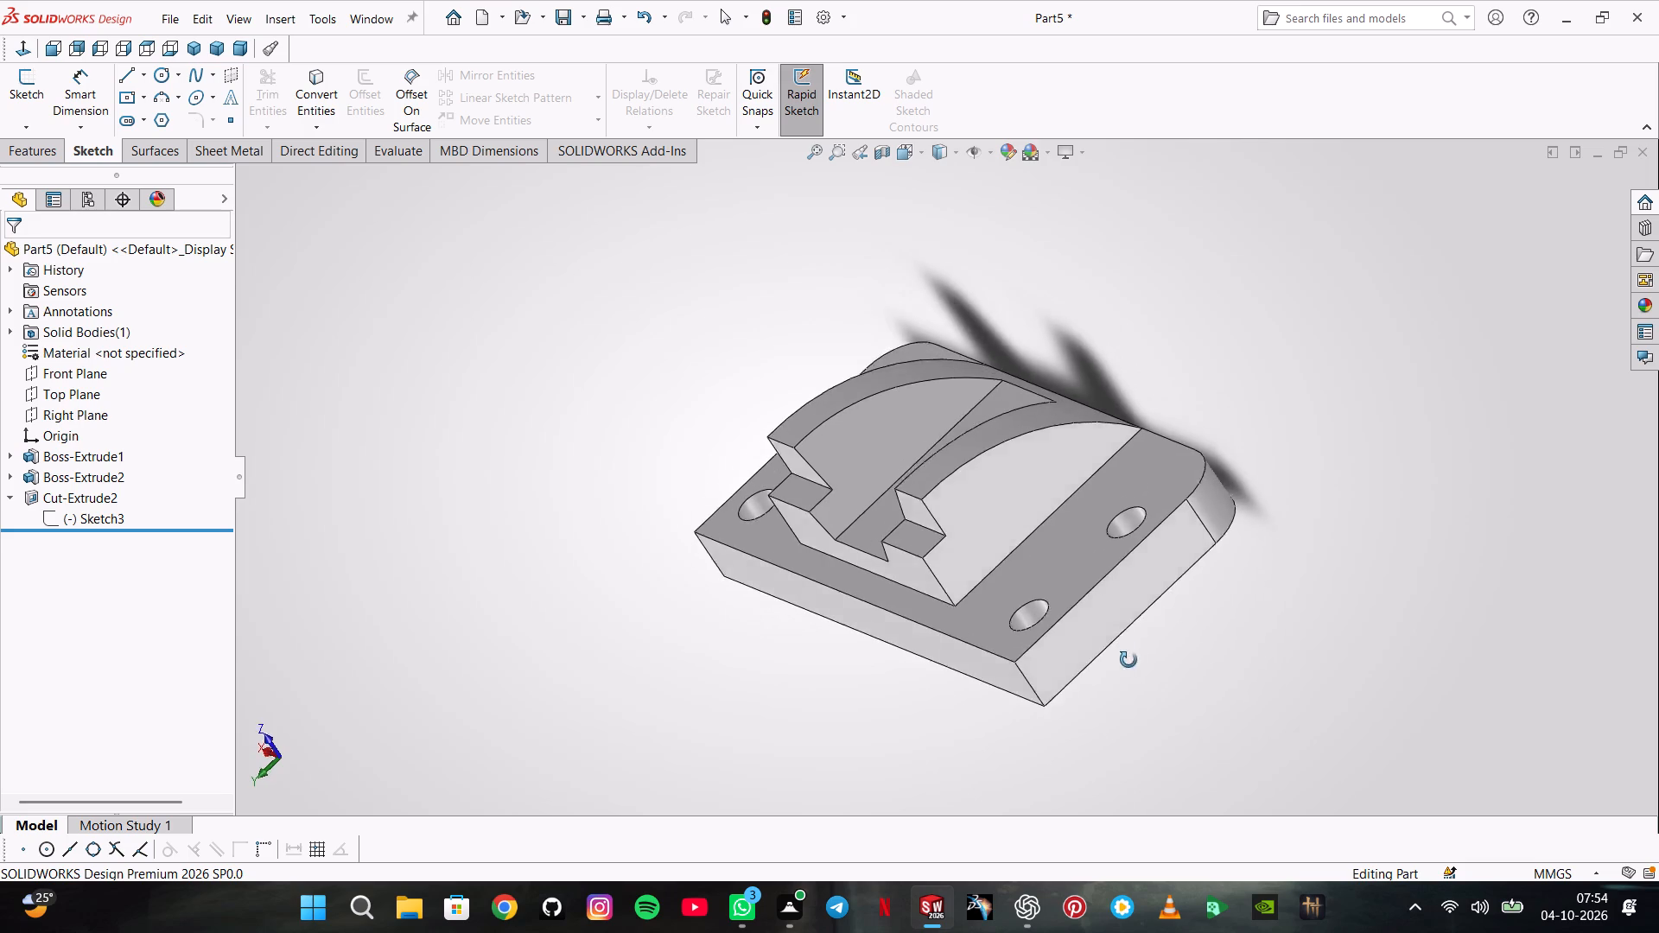
{"action": "middle_click_drag", "start_coordinate": [1128, 660], "coordinate": [1143, 685]}
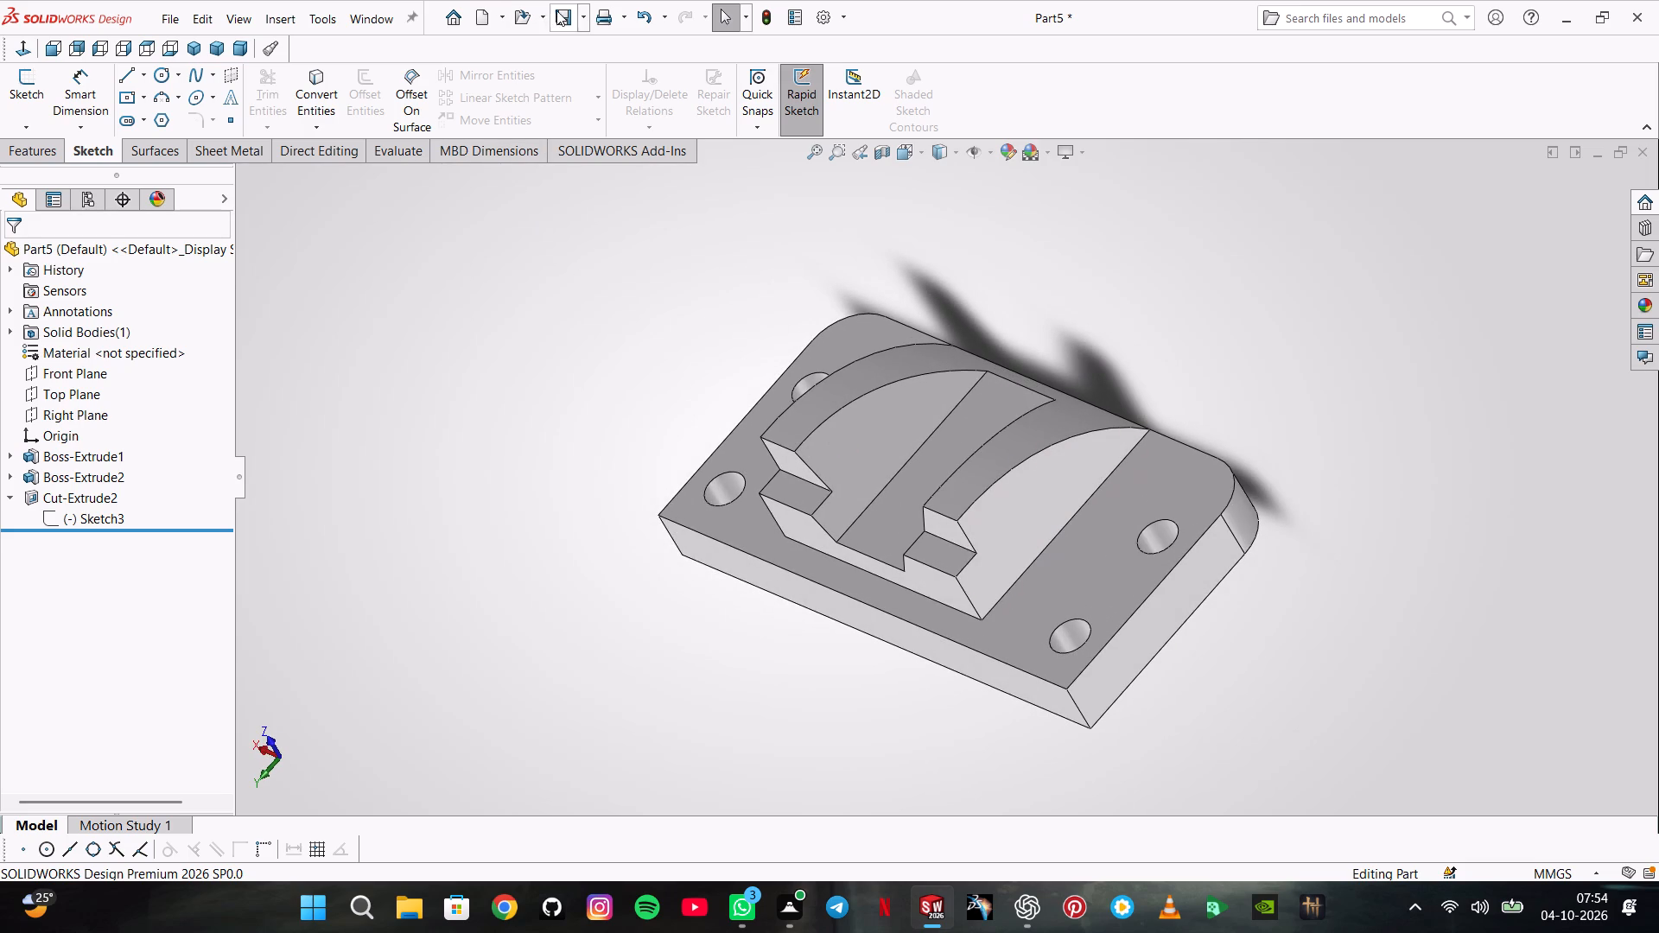
Save the part as Part24 in the LEVEL4 folder.
{"action": "left_click", "coordinate": [556, 10]}
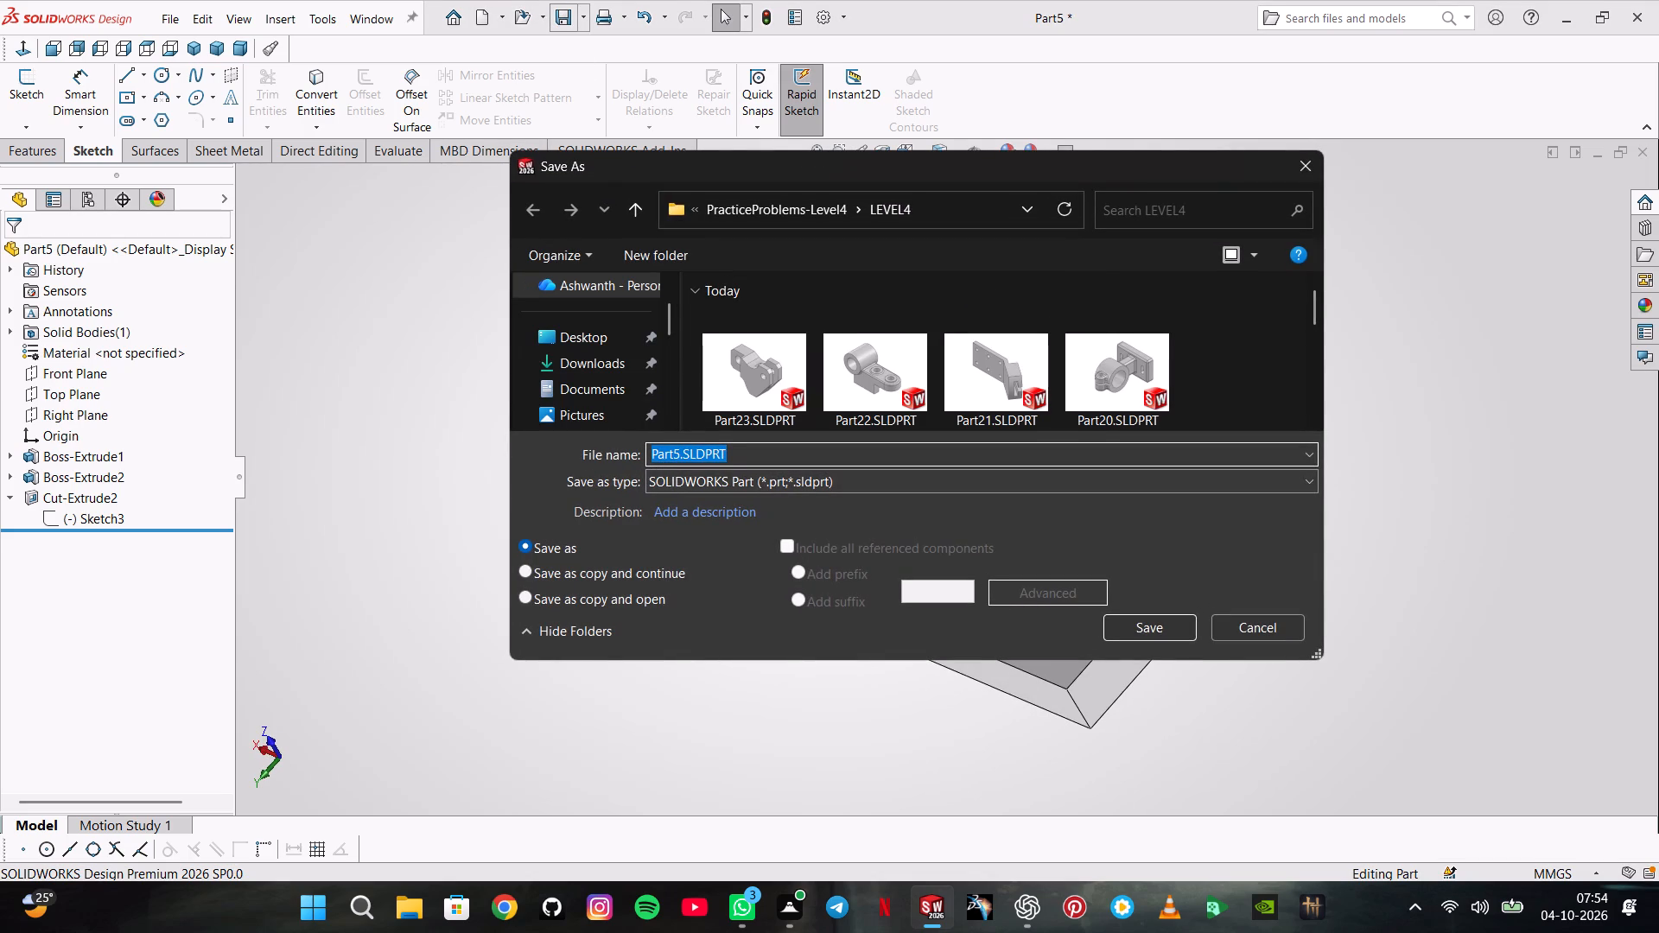
{"action": "left_click", "coordinate": [682, 447]}
{"action": "key", "text": "Left"}
{"action": "key", "text": "BackSpace"}
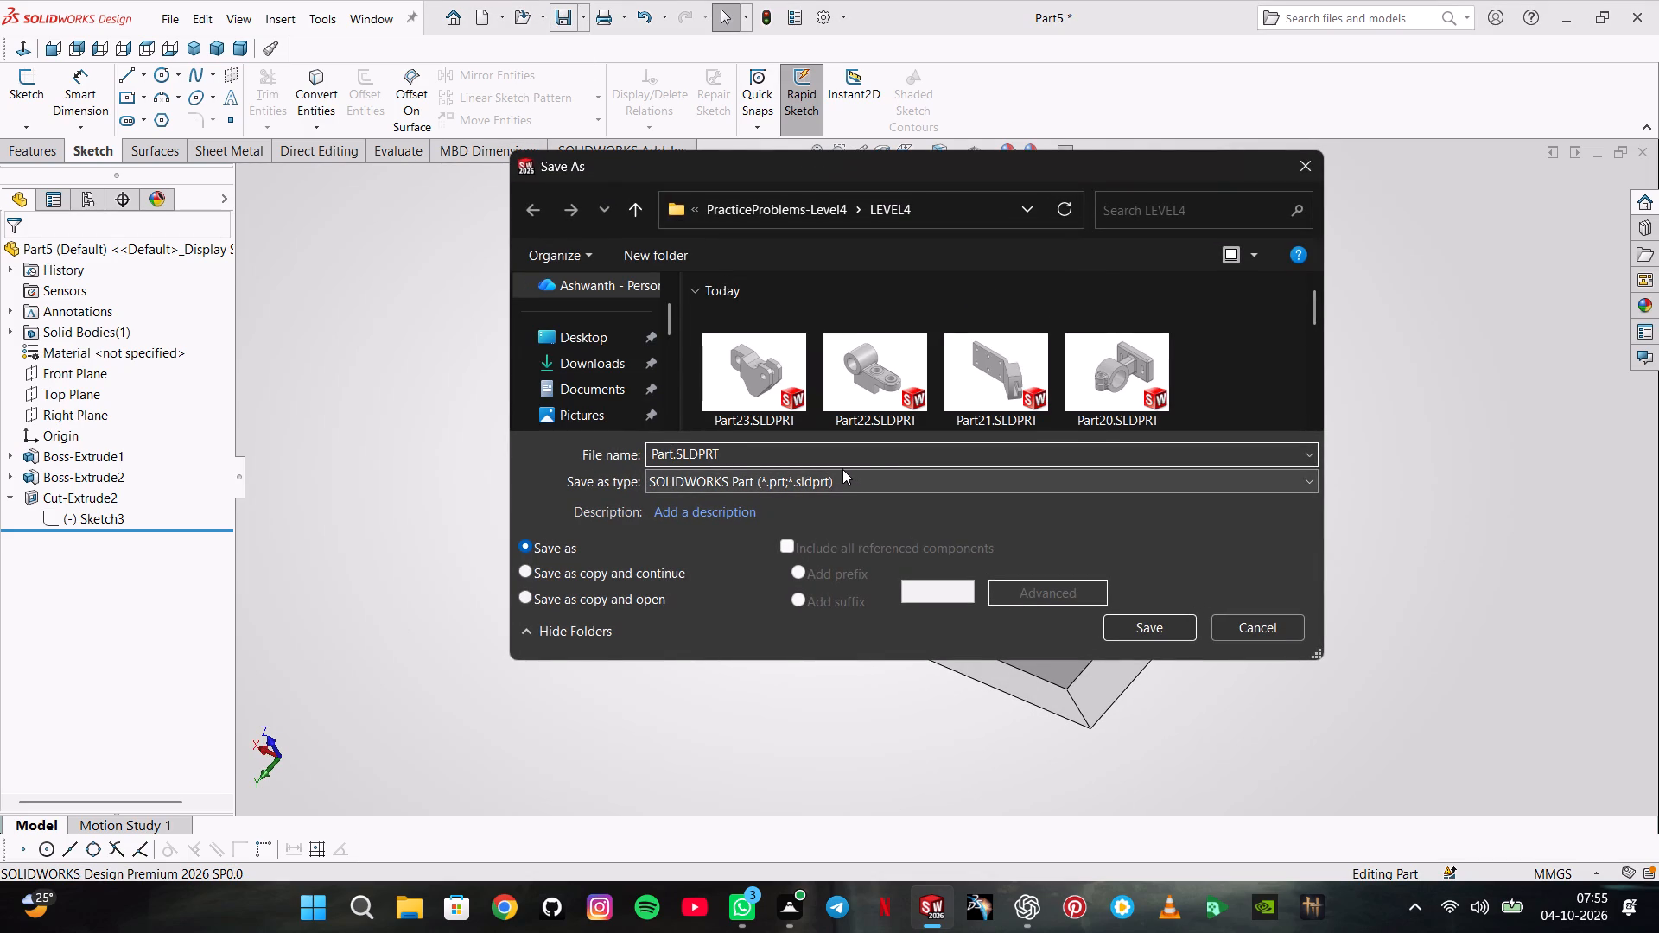
{"action": "type", "text": "24"}
{"action": "key", "text": "Return"}
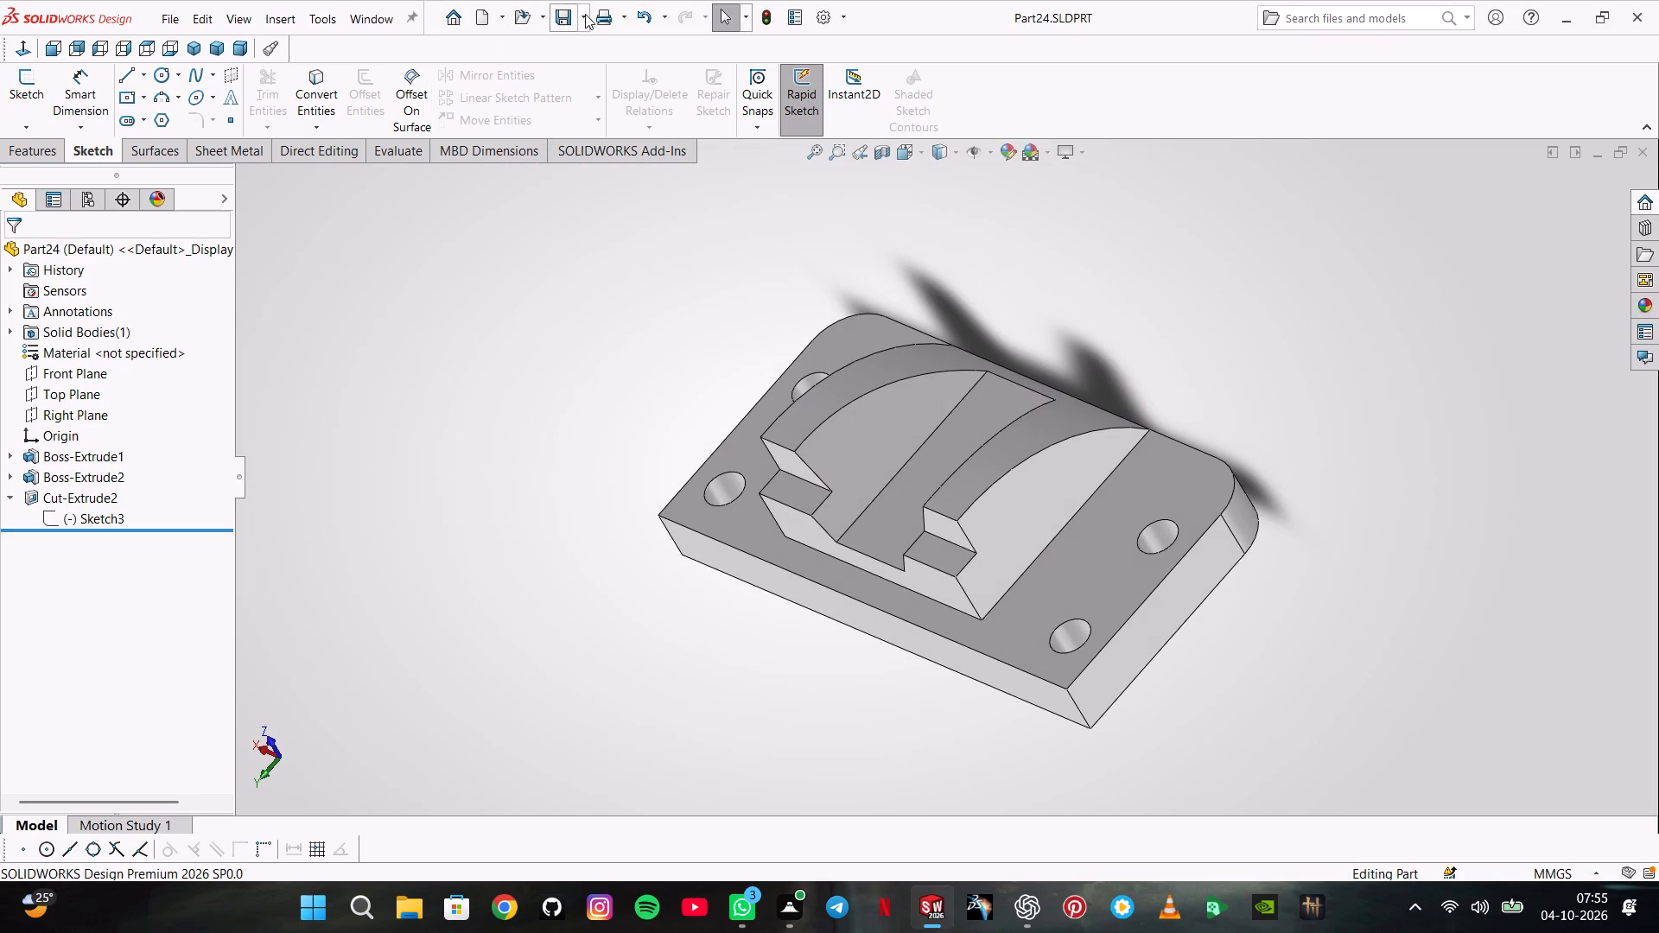
Save a PDF copy of Part24 in the LEVEL4 folder.
{"action": "left_click", "coordinate": [587, 13]}
{"action": "left_click", "coordinate": [594, 62]}
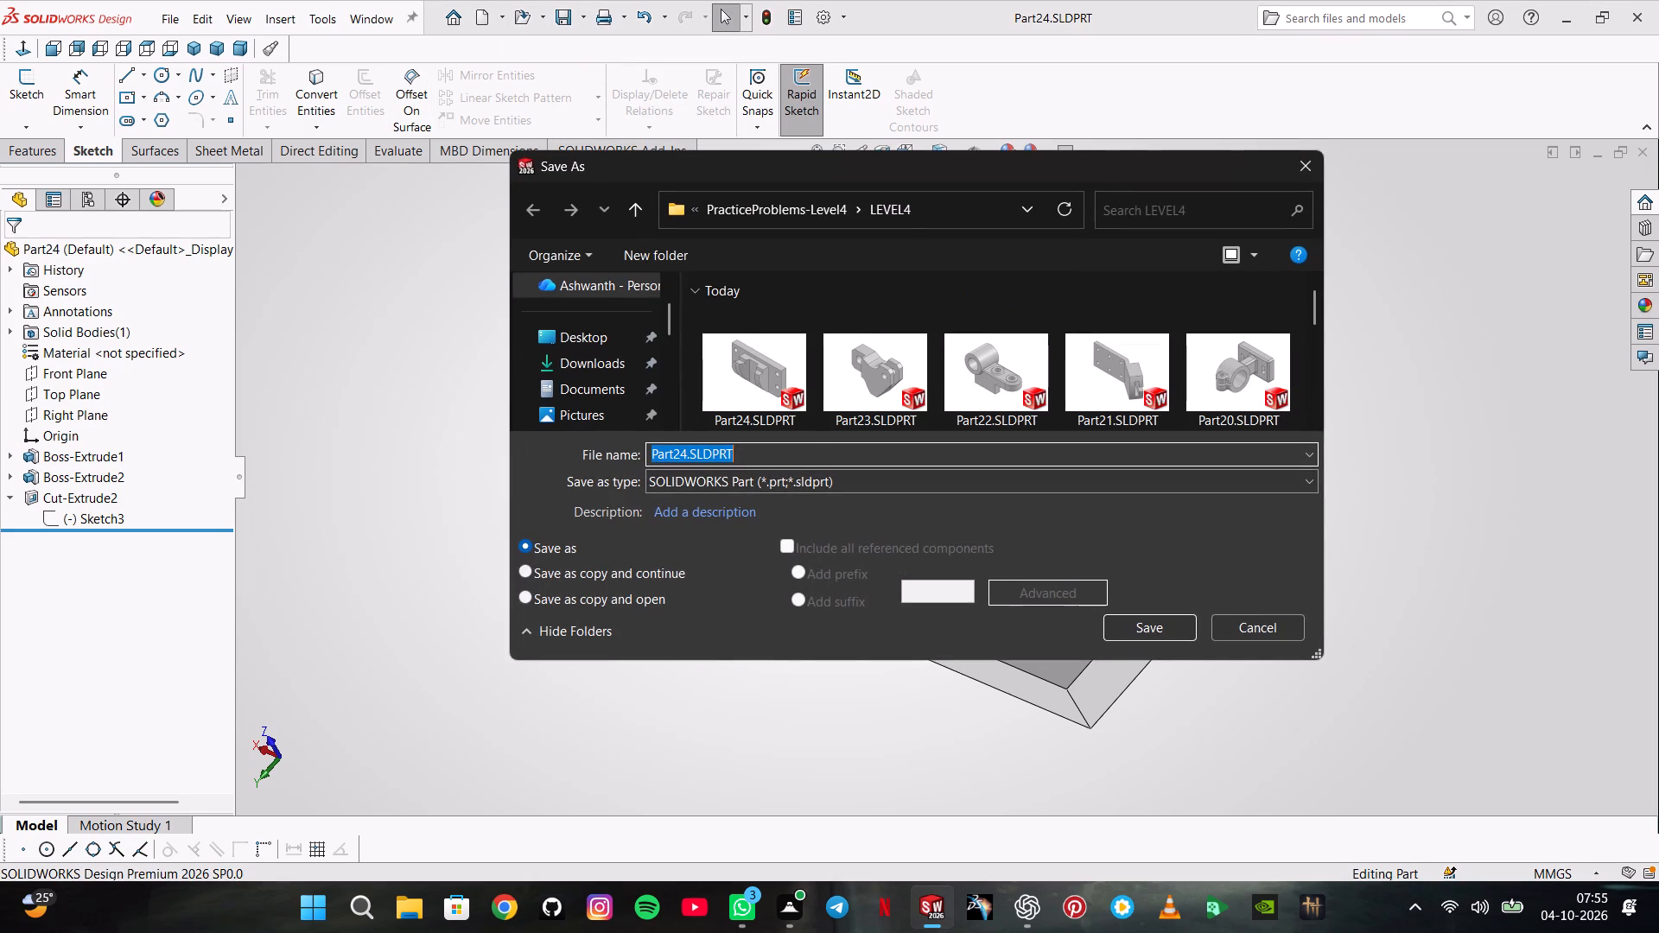
{"action": "left_click", "coordinate": [734, 477]}
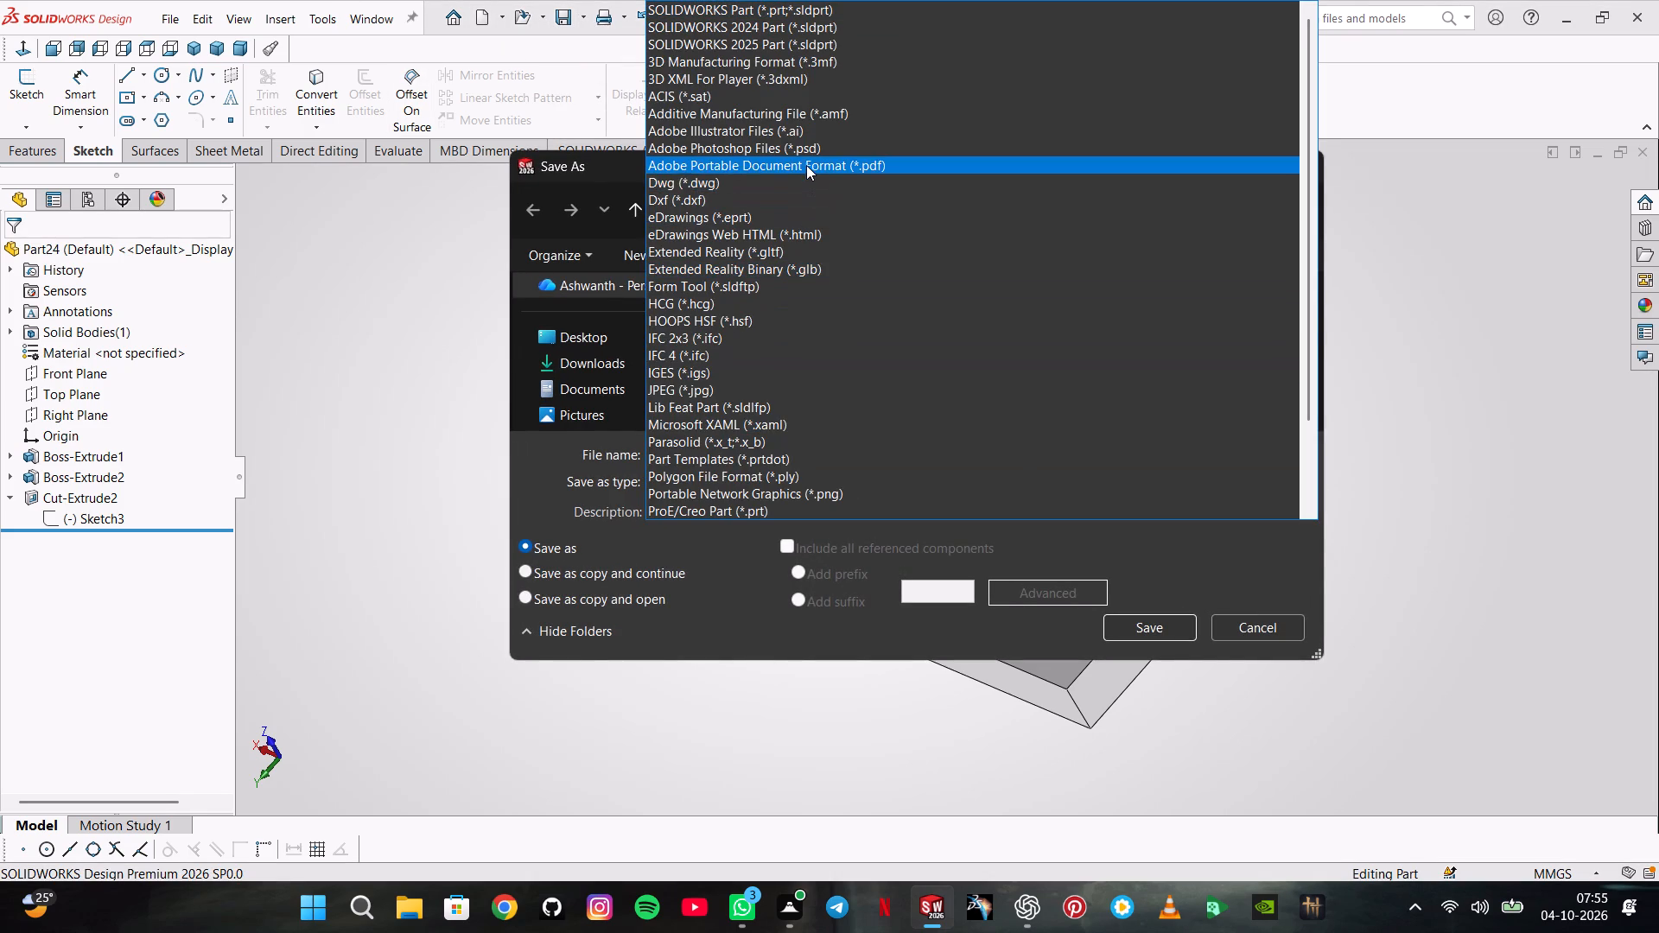
{"action": "left_click", "coordinate": [806, 161]}
{"action": "left_click", "coordinate": [1118, 665]}
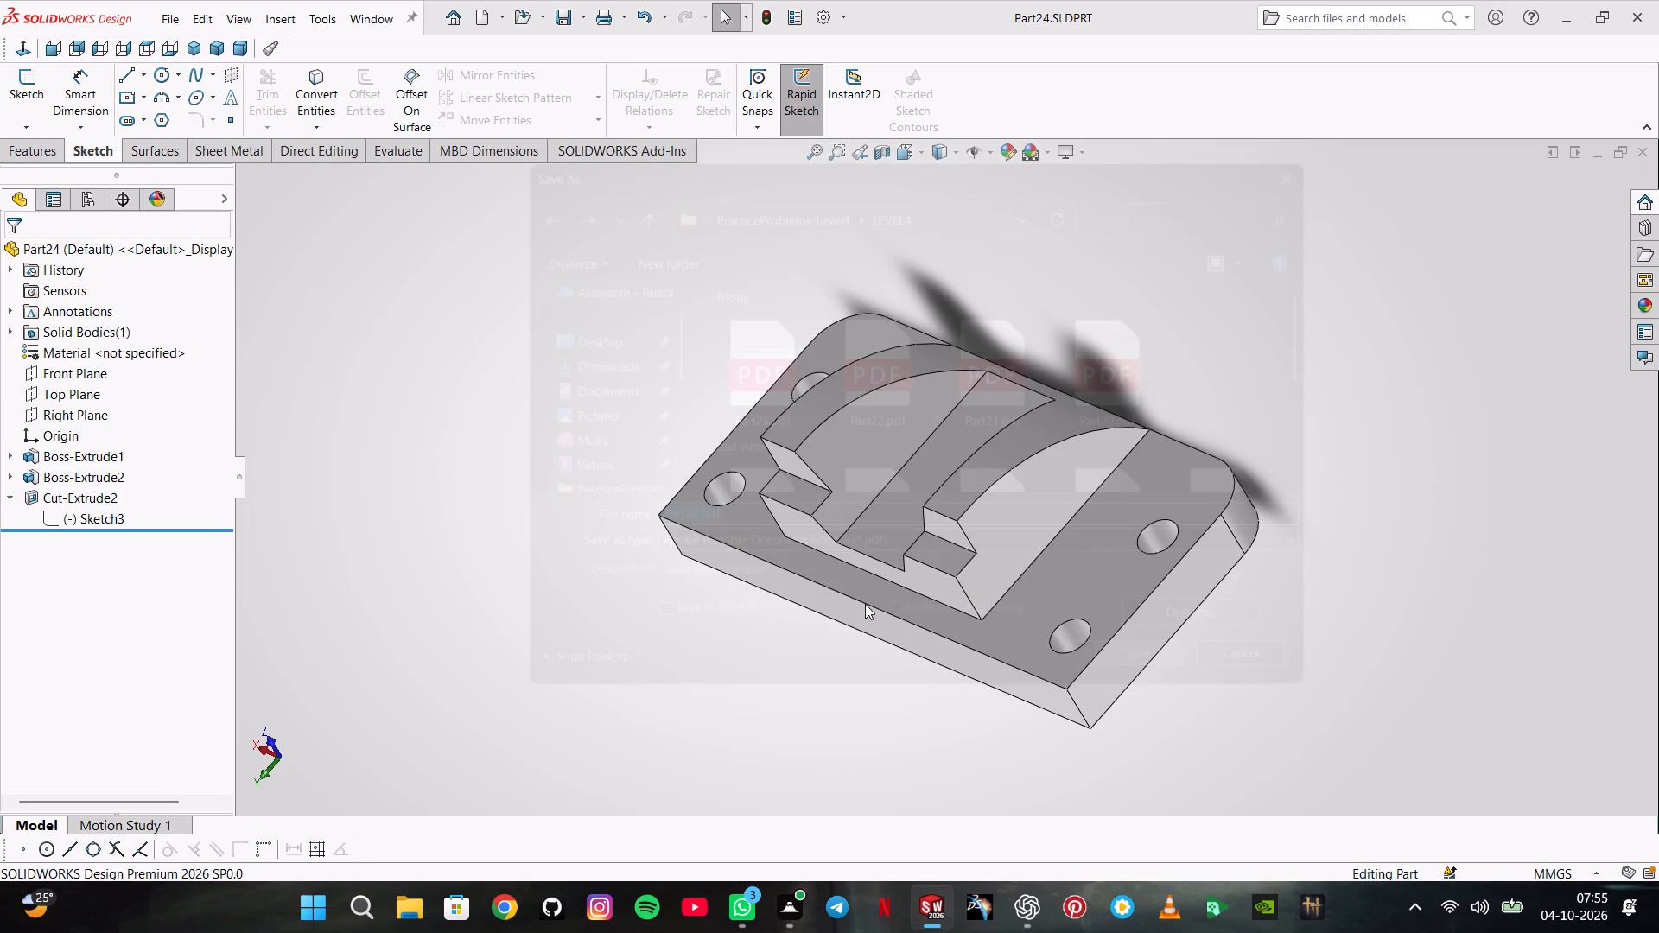